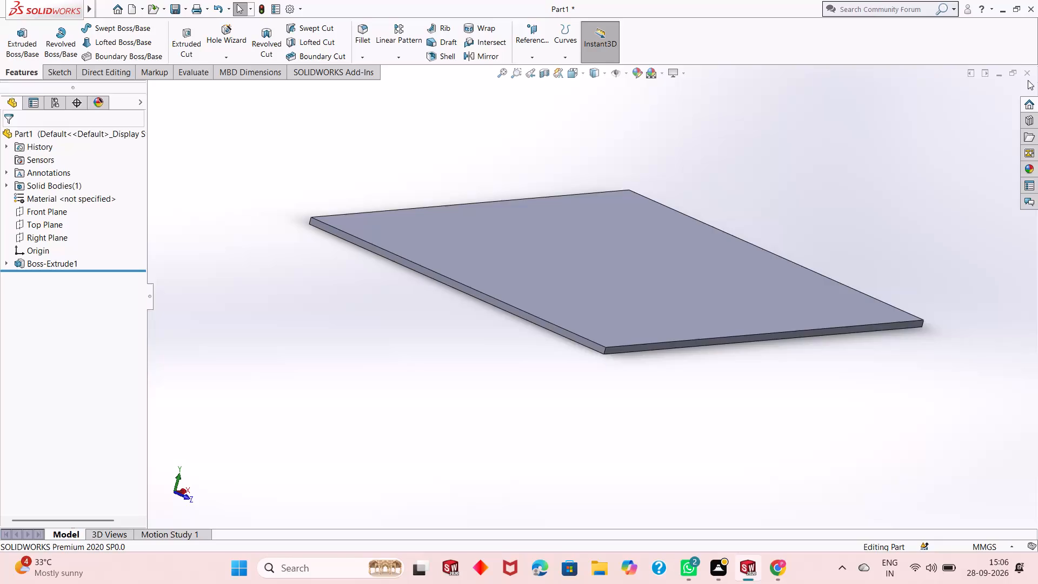
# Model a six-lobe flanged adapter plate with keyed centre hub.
# Close the open plate part without saving it.
pyautogui.click(1027, 75)
pyautogui.click(534, 291)
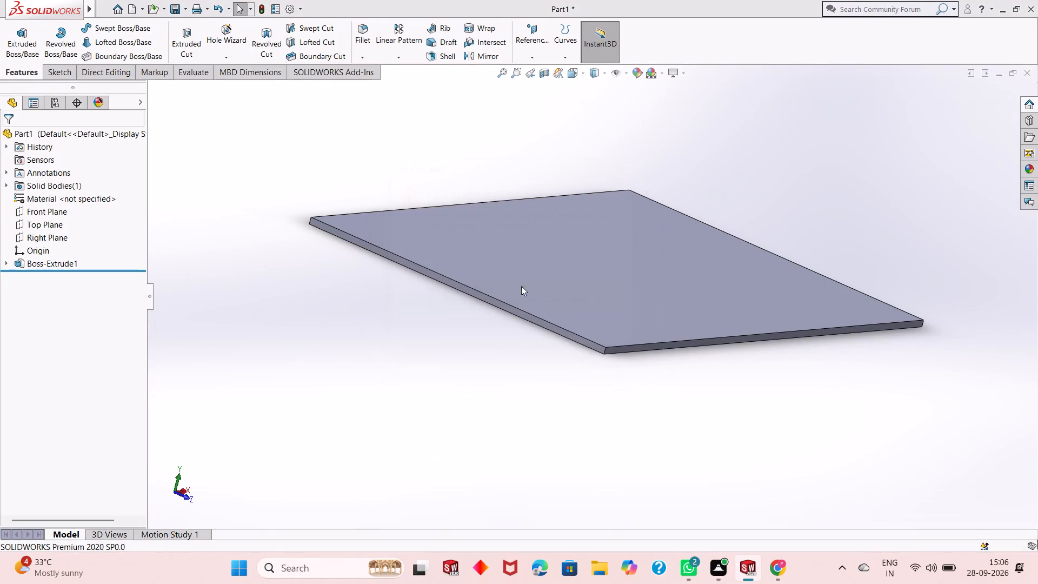
pyautogui.click(65, 66)
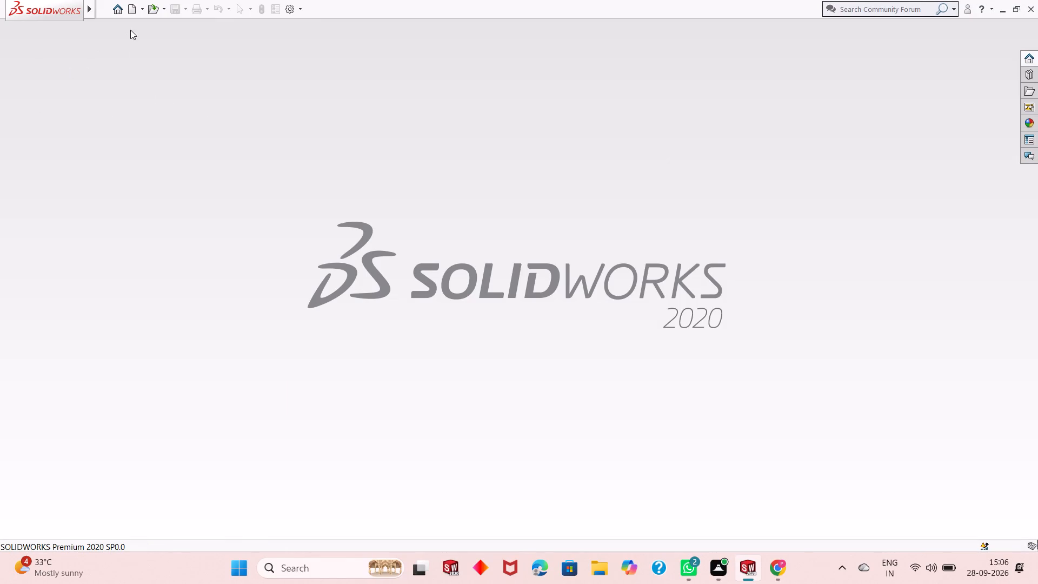
# Create a new part document.
pyautogui.click(136, 14)
pyautogui.doubleClick(266, 281)
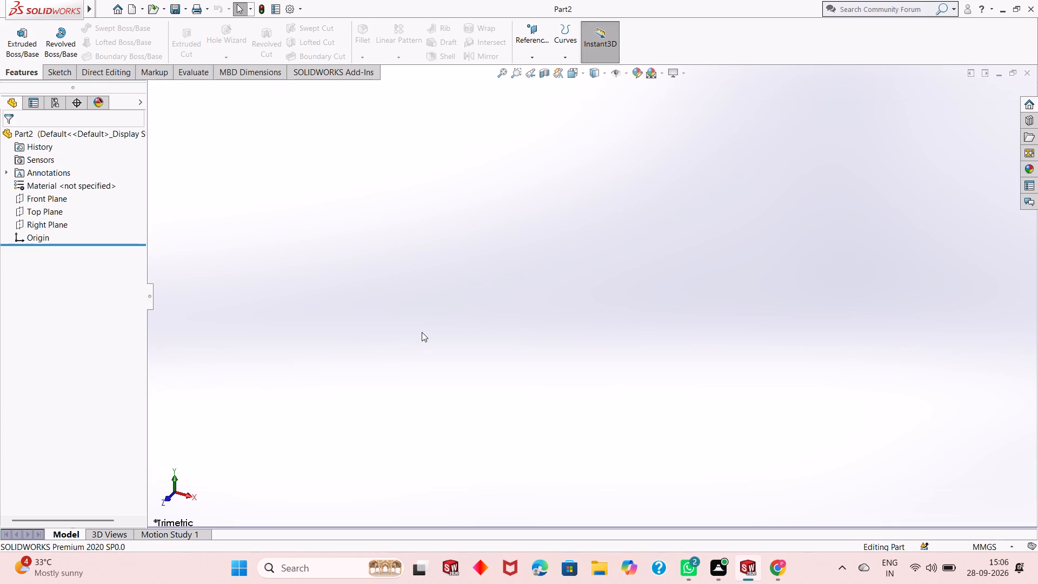
# Sketch a circle on the Top Plane, centred on the origin, with a radius of about 75 mm.
pyautogui.click(44, 209)
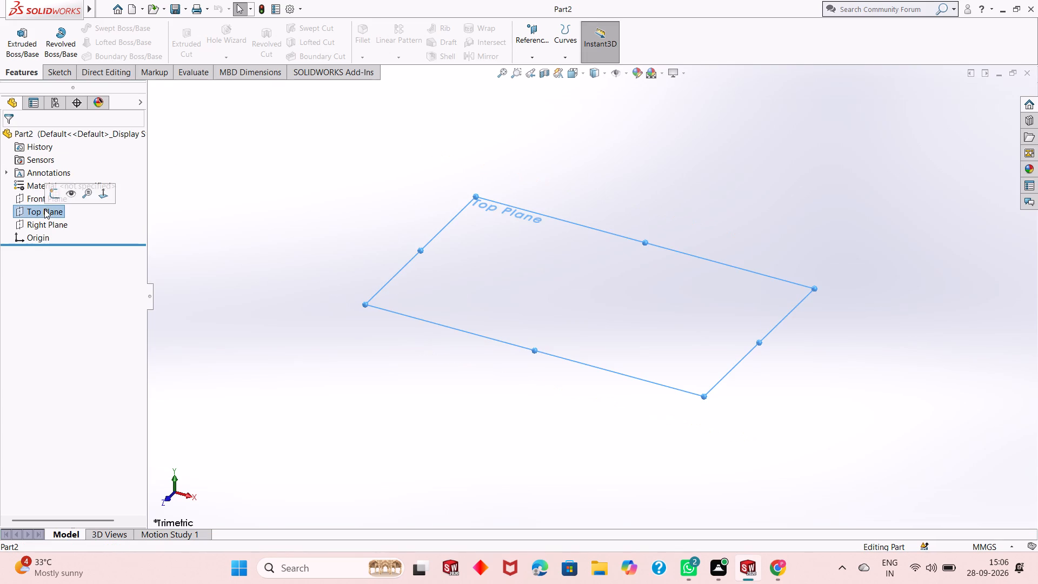
pyautogui.click(53, 195)
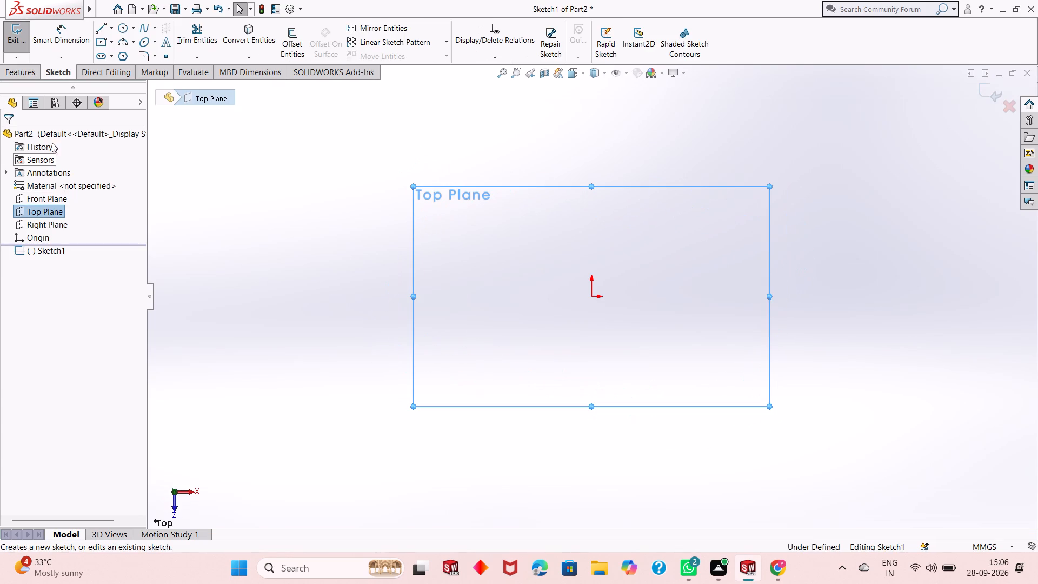
pyautogui.click(124, 31)
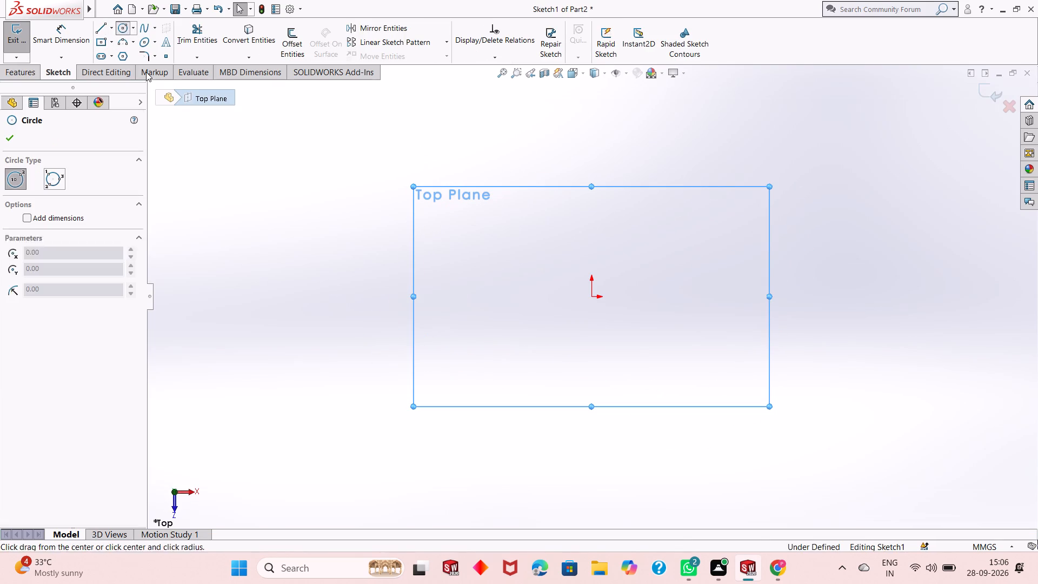
pyautogui.click(593, 295)
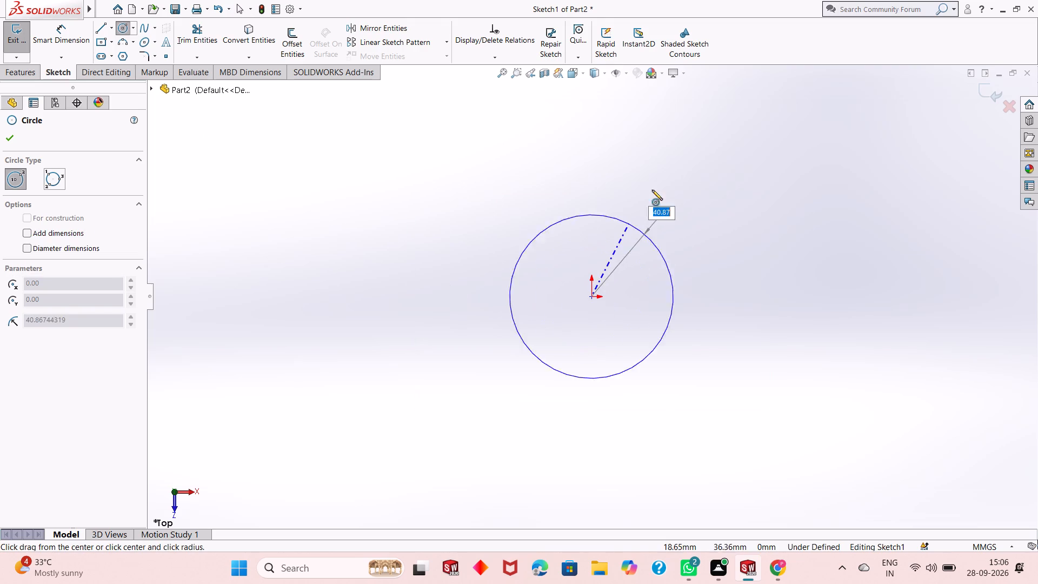
pyautogui.click(667, 167)
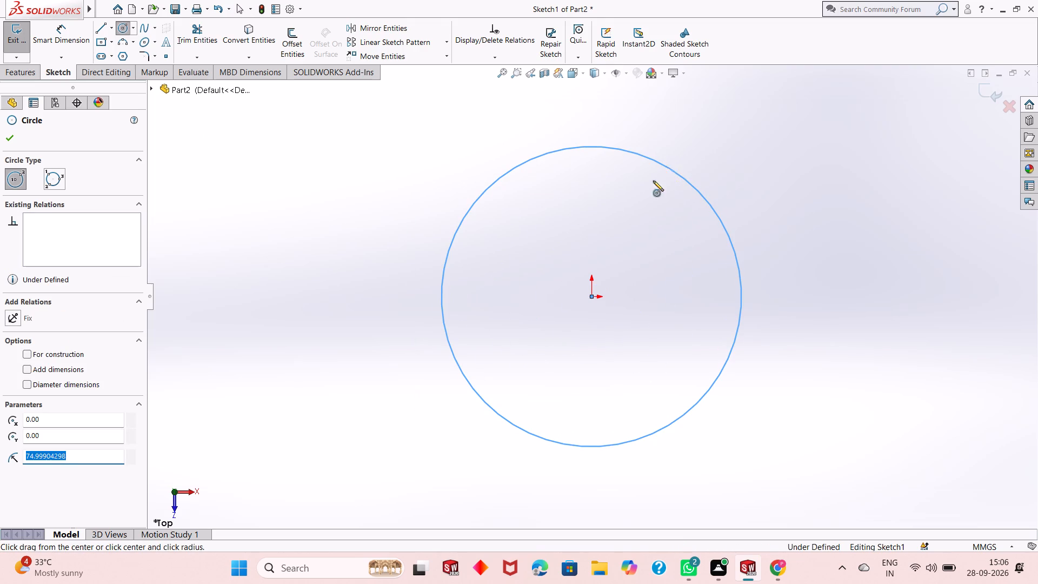
pyautogui.rightClick(322, 261)
pyautogui.click(330, 265)
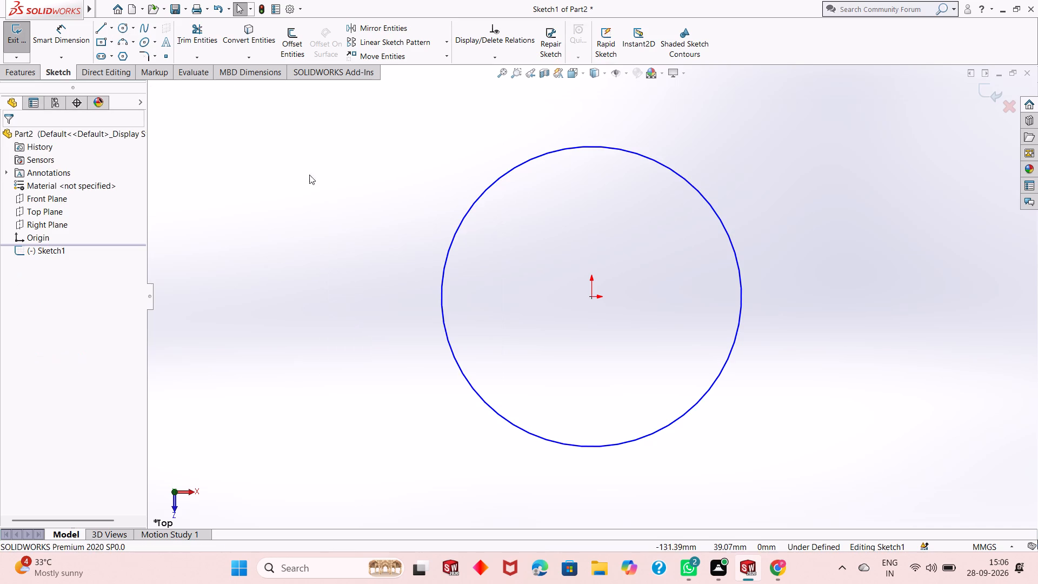
# Dimension the origin-centred circle with a diameter of 130 mm.
pyautogui.click(76, 42)
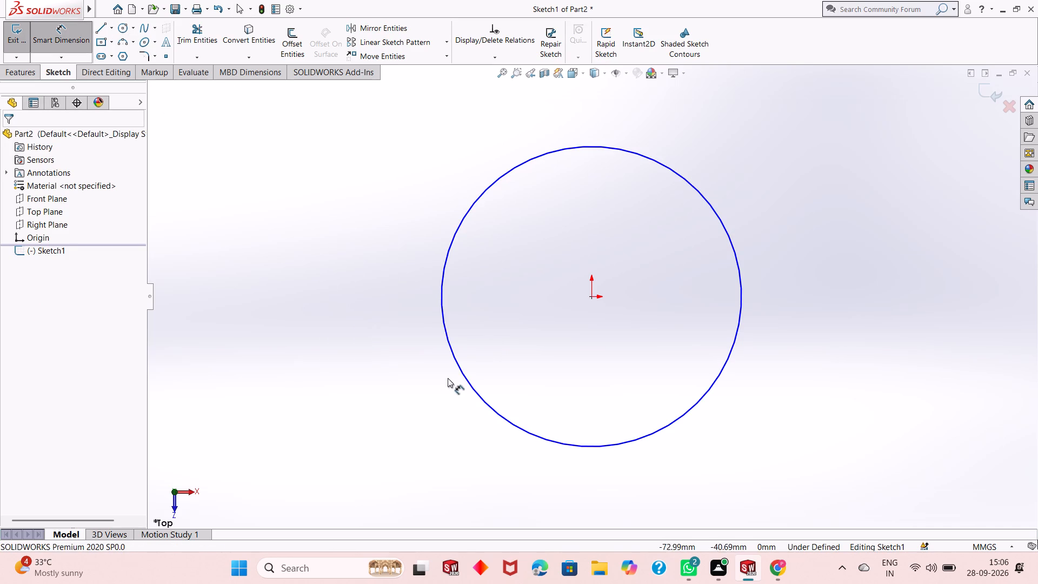
pyautogui.click(463, 377)
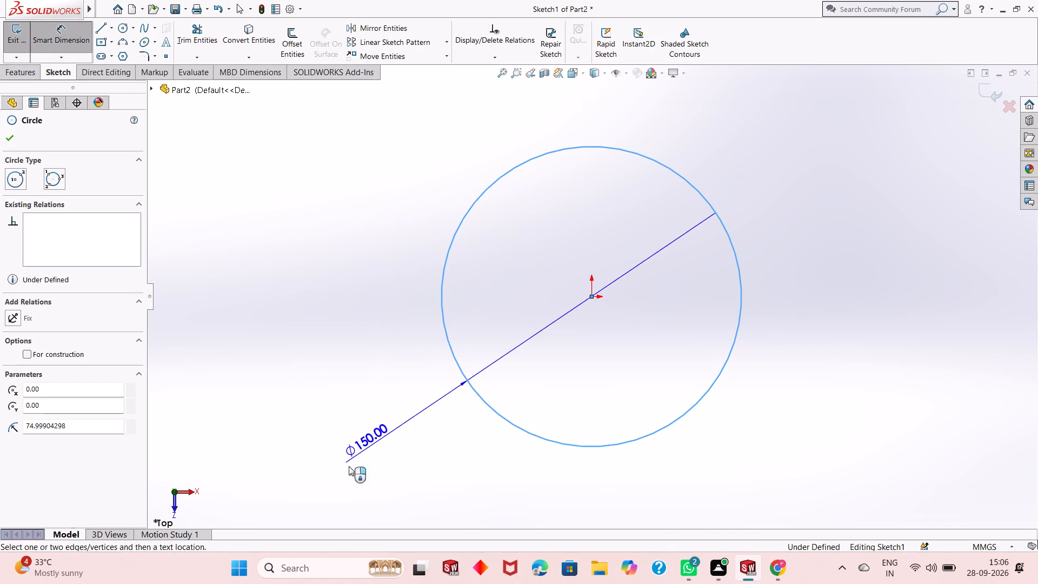
pyautogui.click(302, 508)
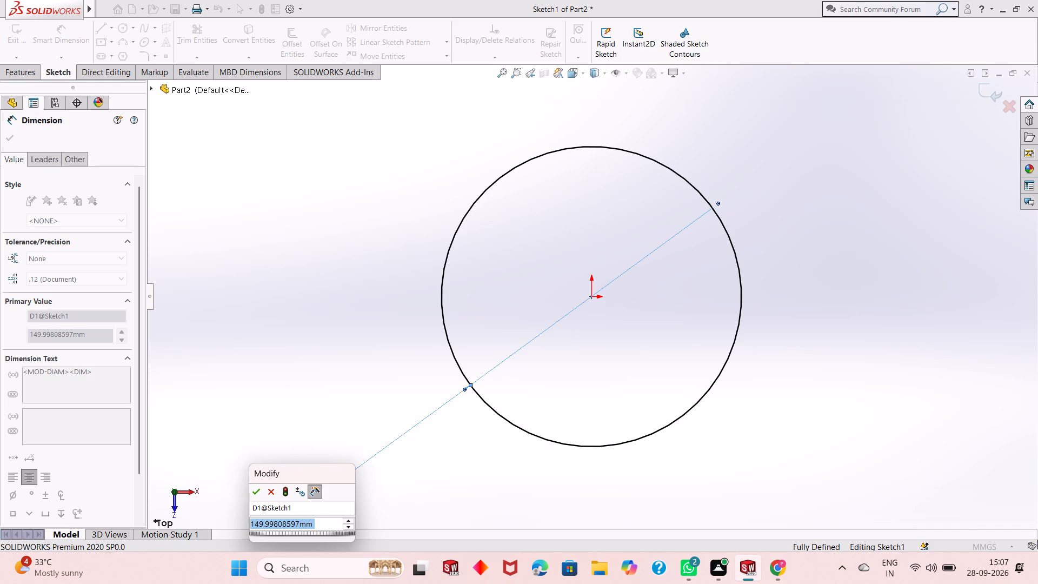
pyautogui.write('130')
pyautogui.press('Return')
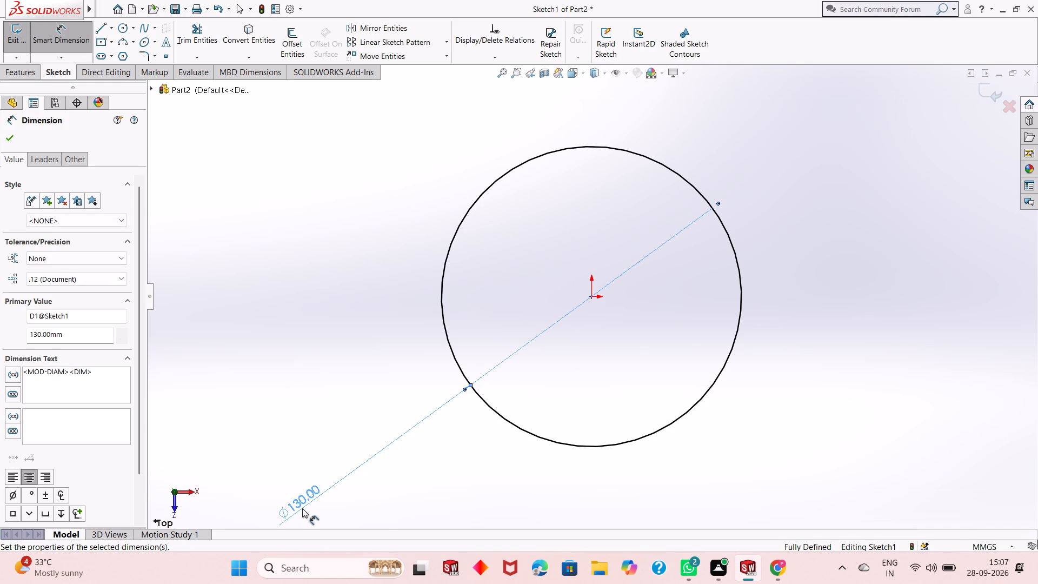
pyautogui.rightClick(344, 316)
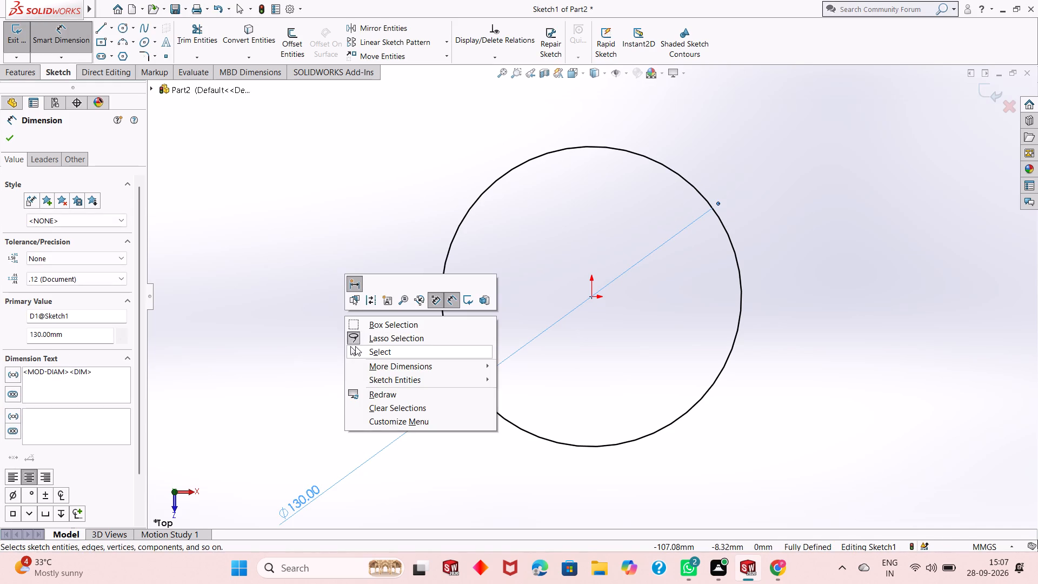
pyautogui.click(355, 346)
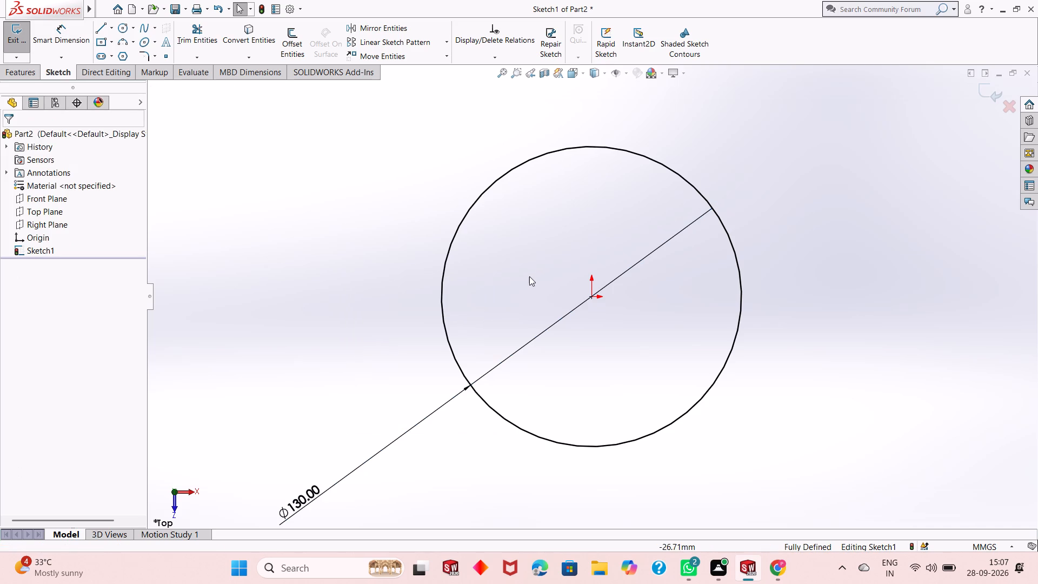
# Sketch a small circle of about 16 mm radius centred on the top quadrant point of the 130 mm circle.
pyautogui.scroll(3, 529, 276)
pyautogui.scroll(-2, 675, 290)
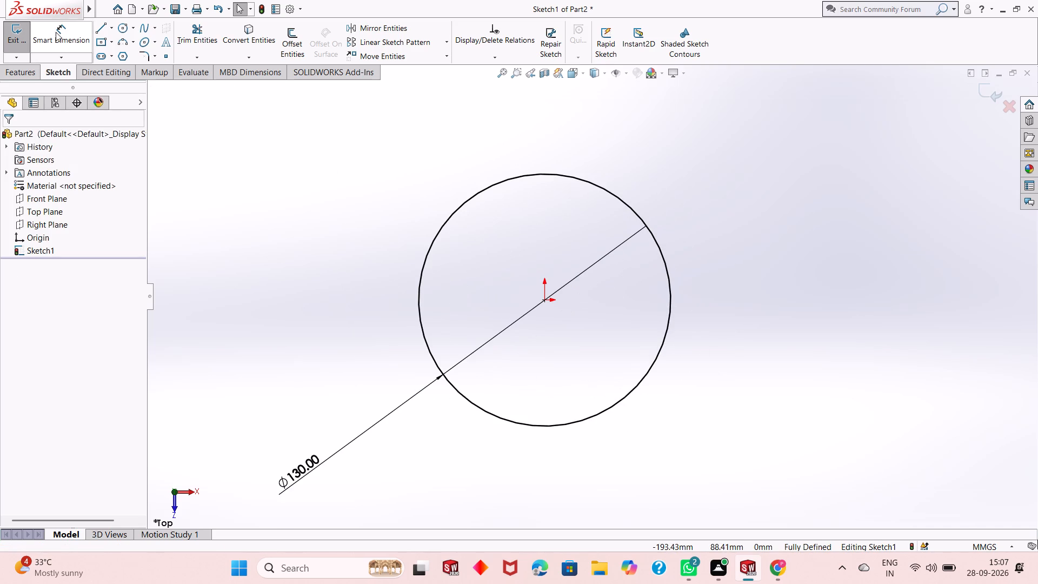
pyautogui.click(120, 26)
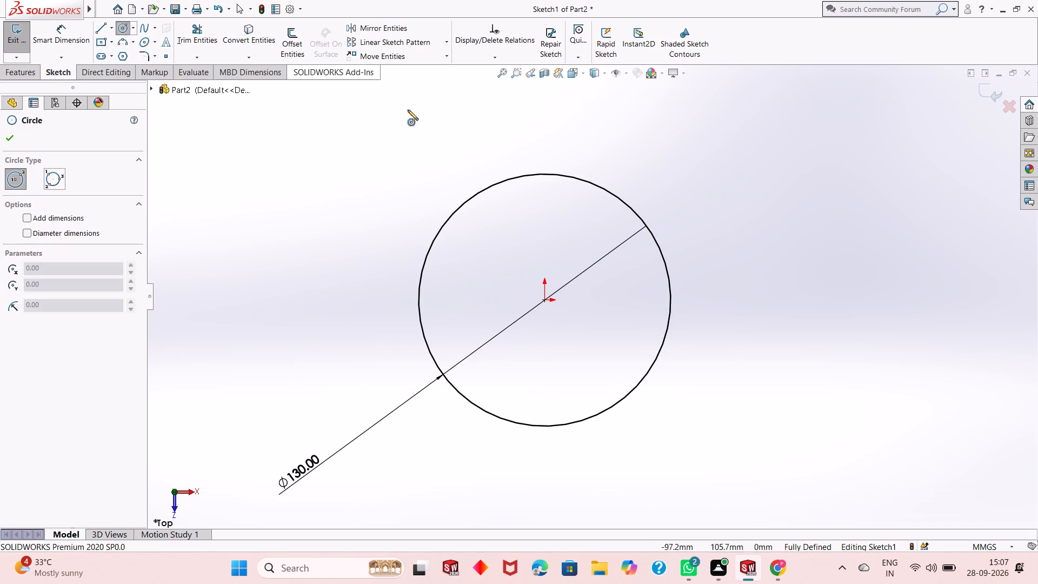
pyautogui.click(545, 173)
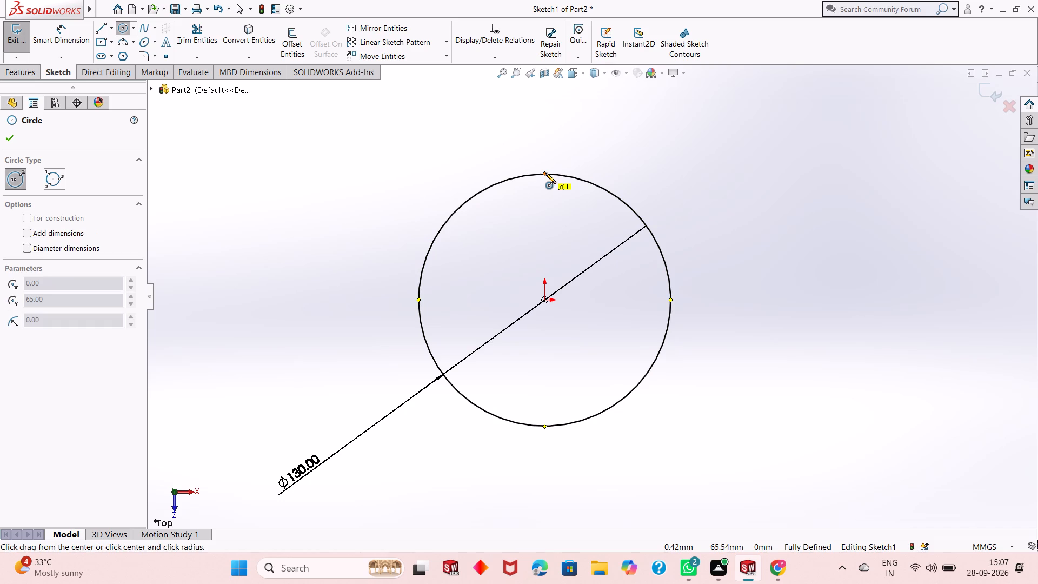
pyautogui.click(562, 148)
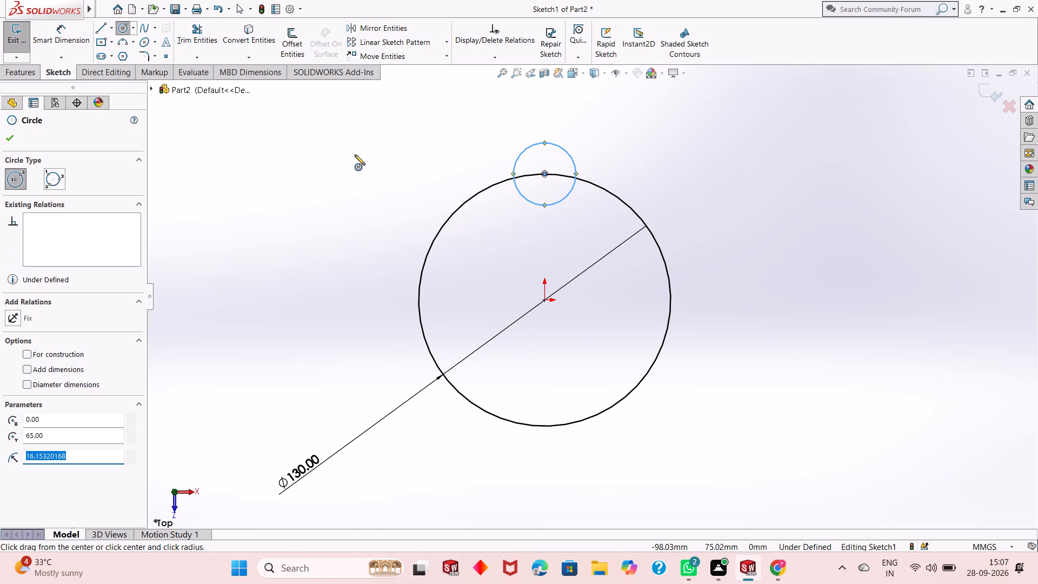
pyautogui.rightClick(355, 155)
pyautogui.click(384, 167)
# Dimension the small circle with a diameter of 30 mm.
pyautogui.click(89, 42)
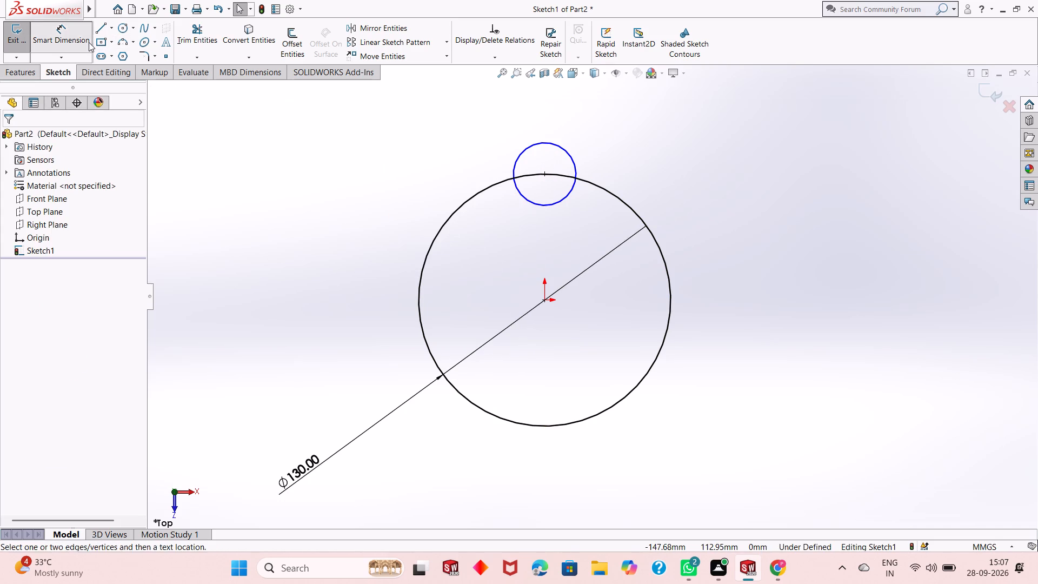
pyautogui.click(527, 198)
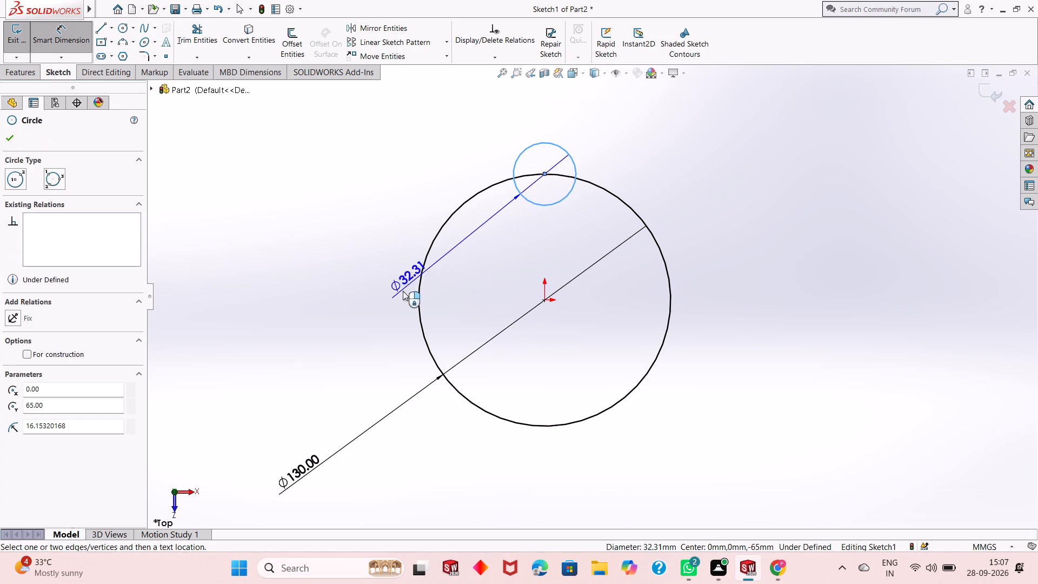
pyautogui.click(385, 309)
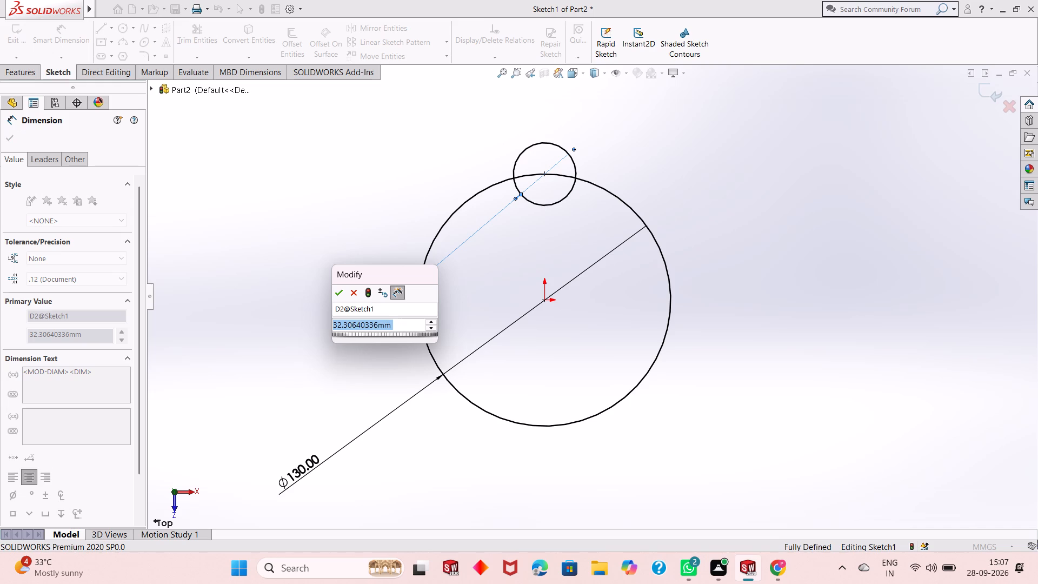
pyautogui.write('30')
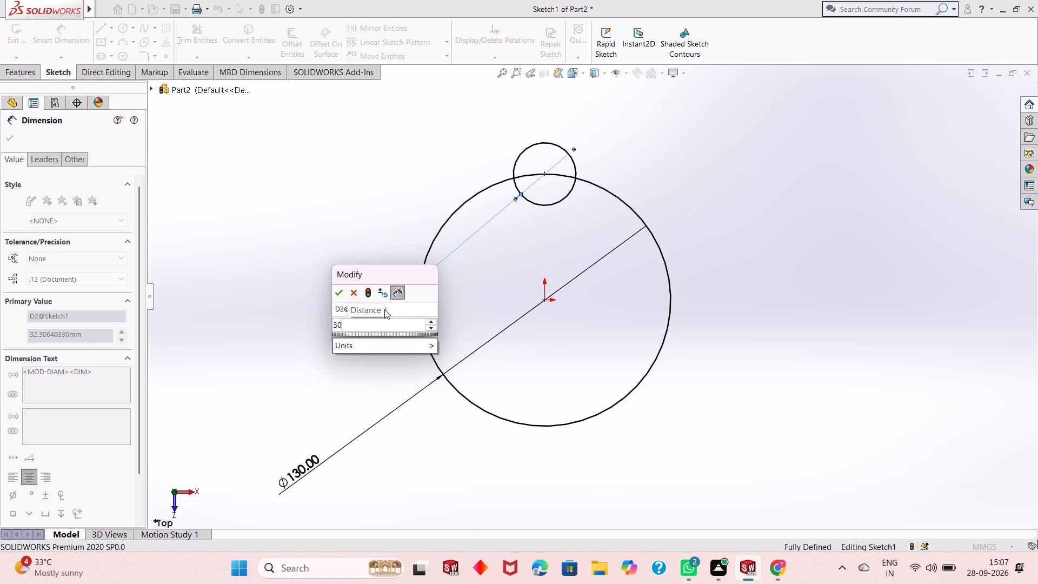
pyautogui.press('Return')
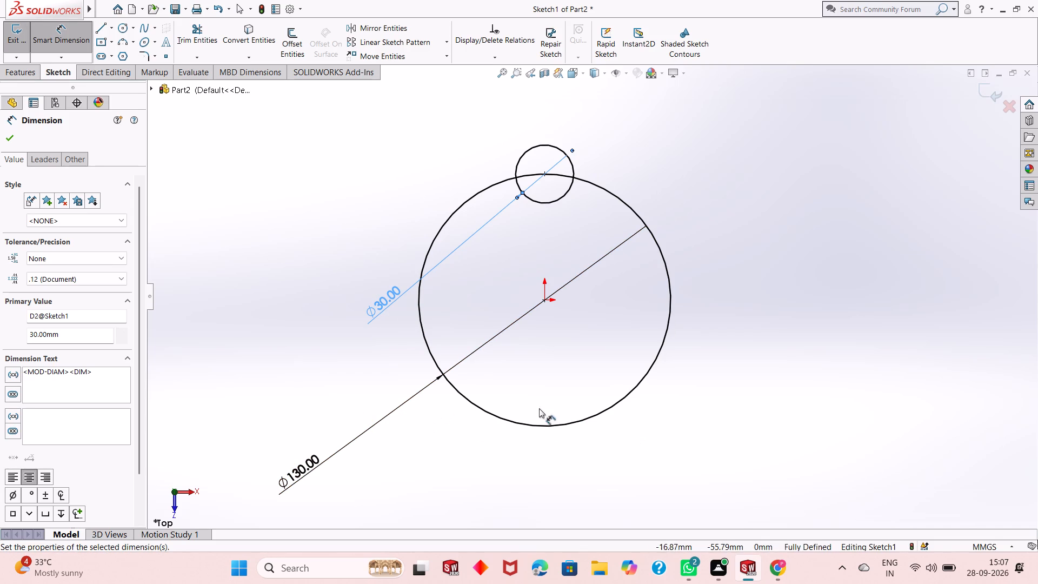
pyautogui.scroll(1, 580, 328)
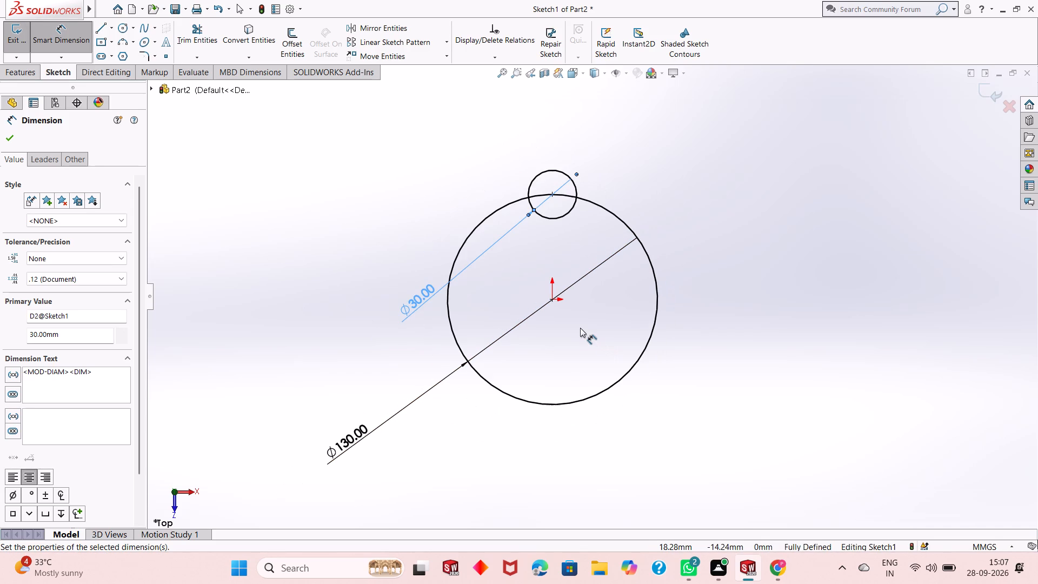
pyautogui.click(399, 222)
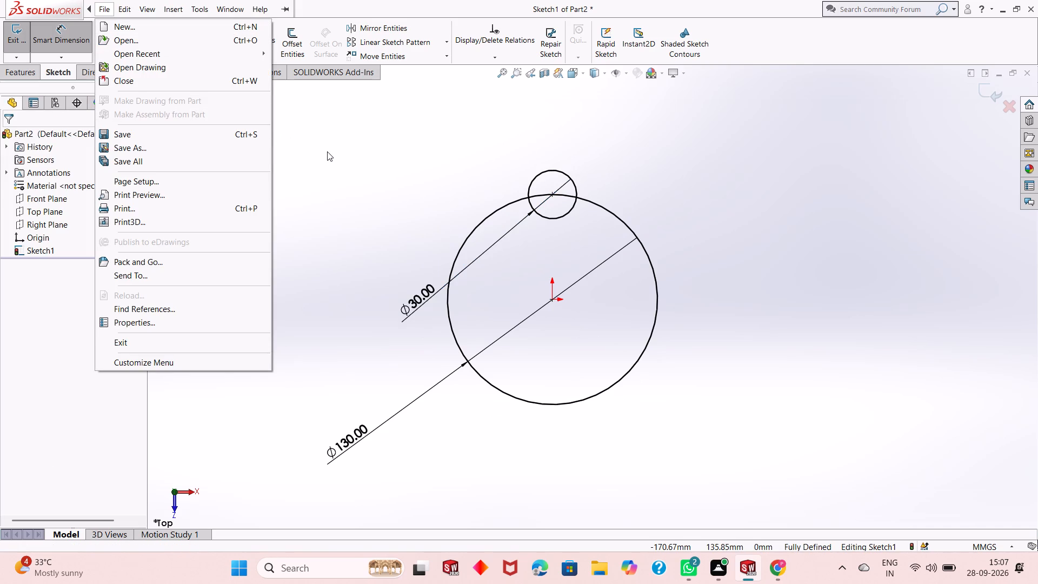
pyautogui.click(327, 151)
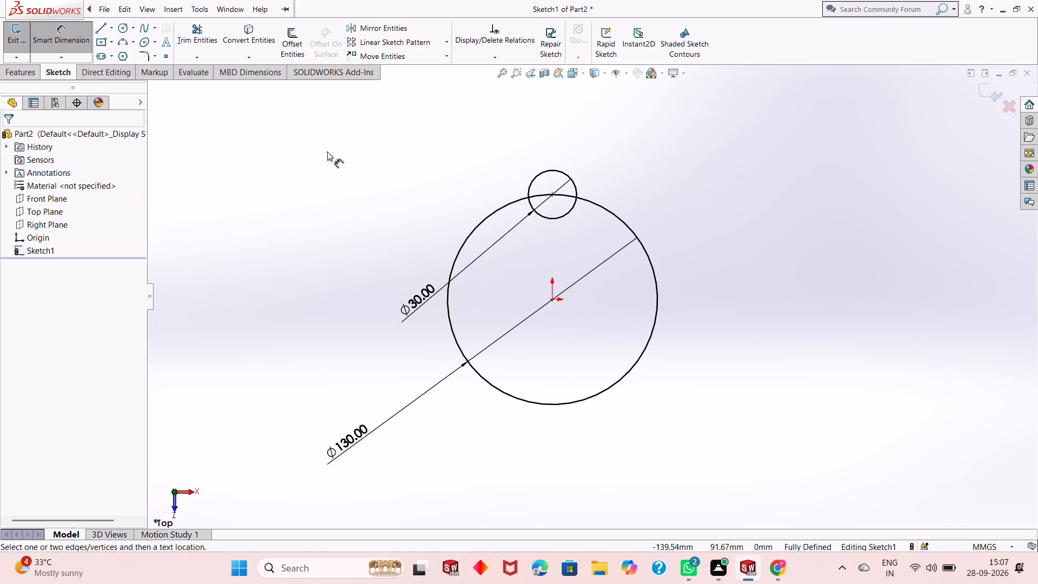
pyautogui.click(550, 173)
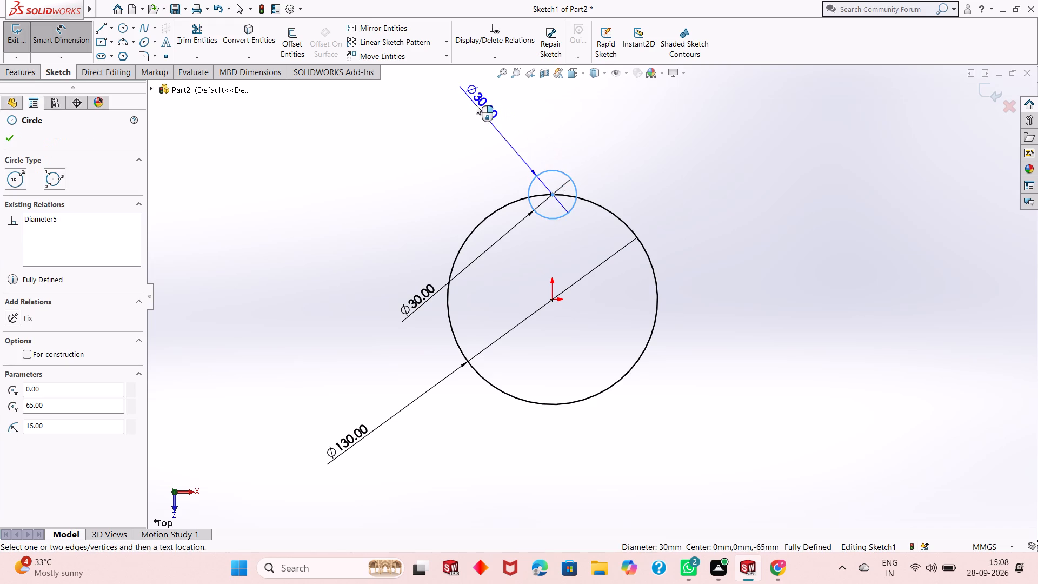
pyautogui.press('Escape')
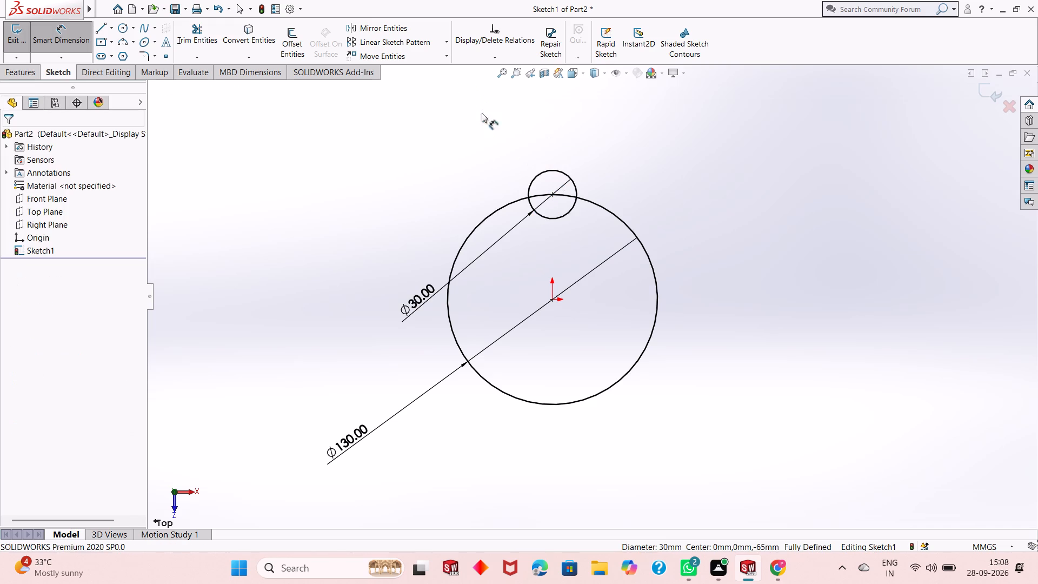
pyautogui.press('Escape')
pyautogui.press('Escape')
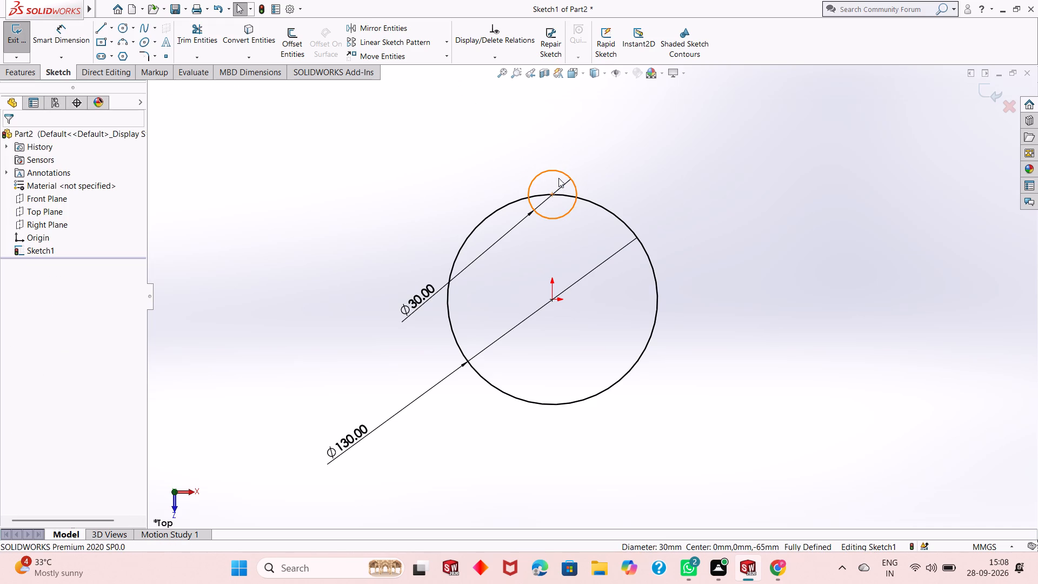
# Create a circular sketch pattern of the 30 mm circle around the origin with 6 equally spaced instances over 360 degrees.
pyautogui.click(554, 171)
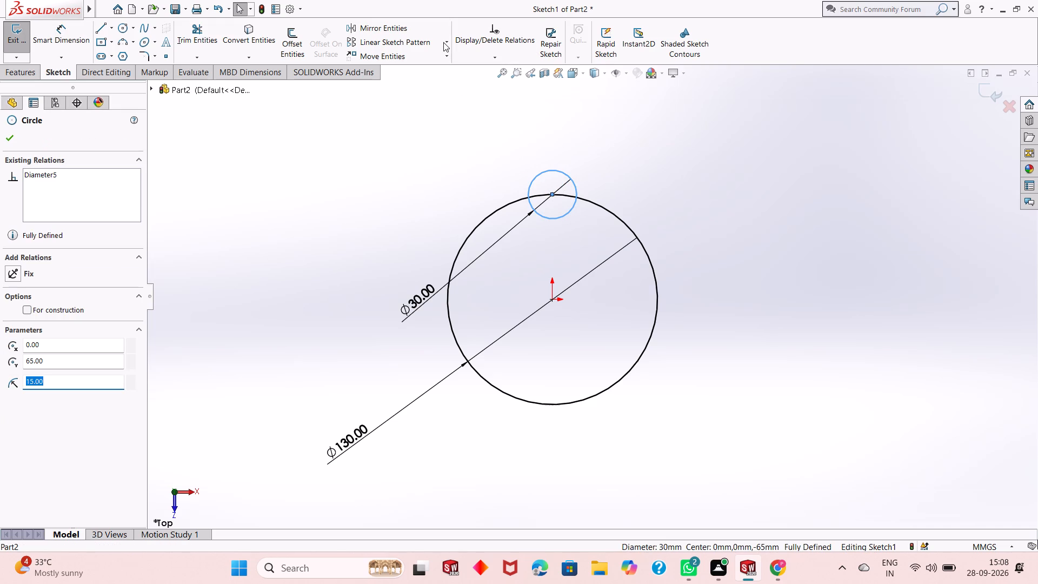
pyautogui.click(450, 43)
pyautogui.click(452, 69)
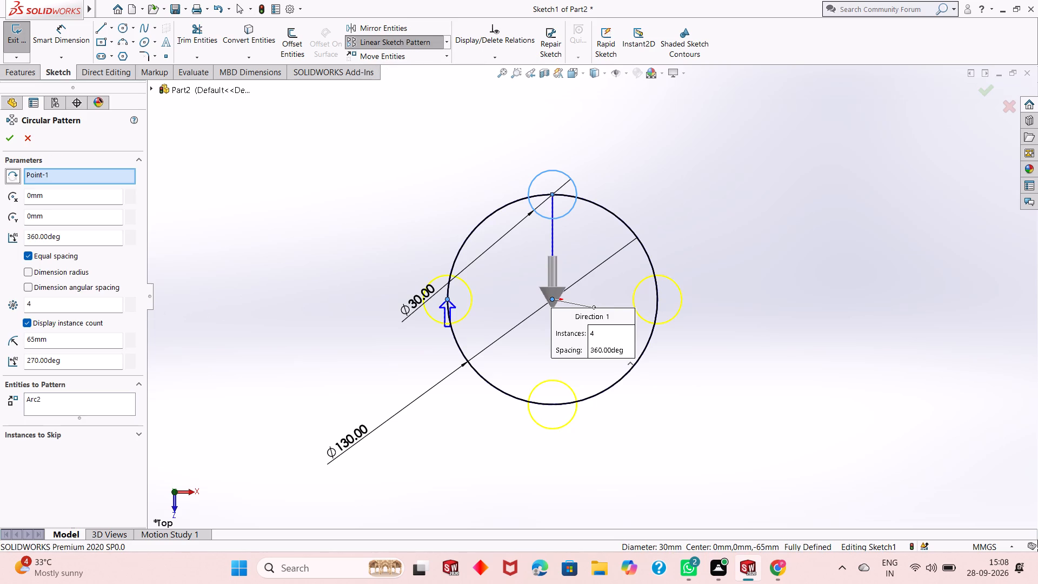
pyautogui.doubleClick(49, 303)
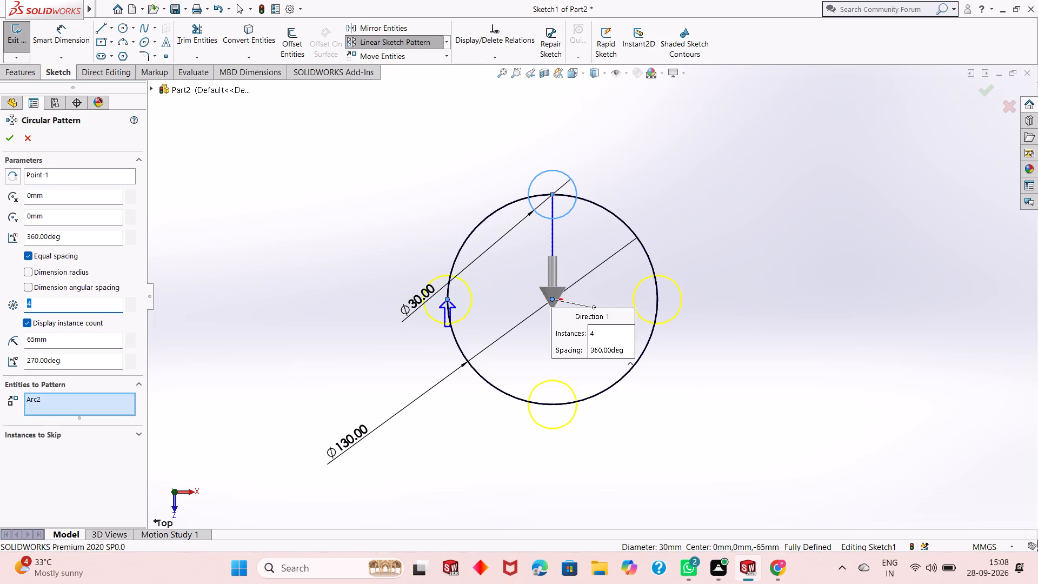
pyautogui.press('6')
pyautogui.press('Return')
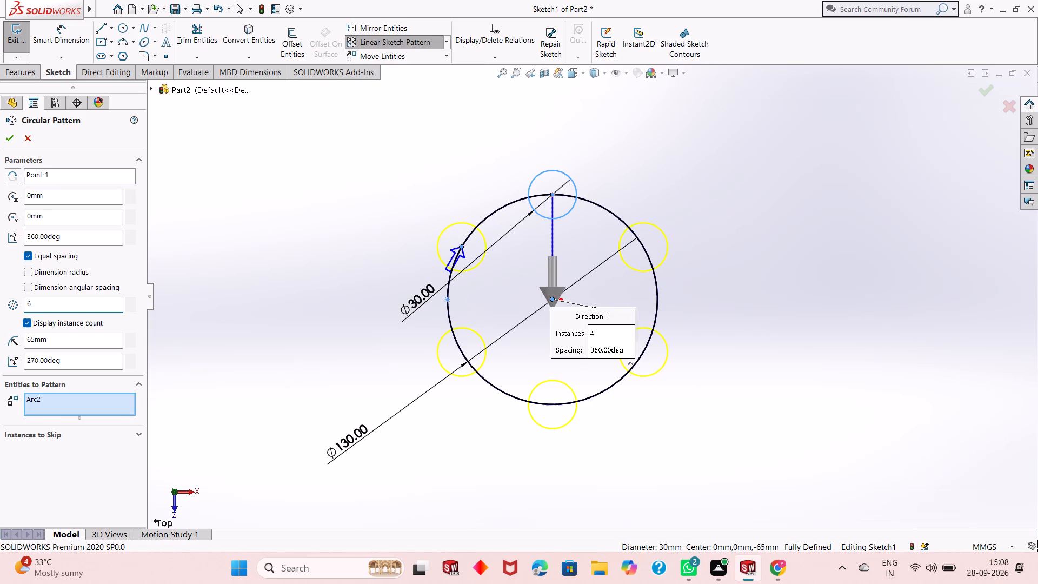
pyautogui.click(6, 142)
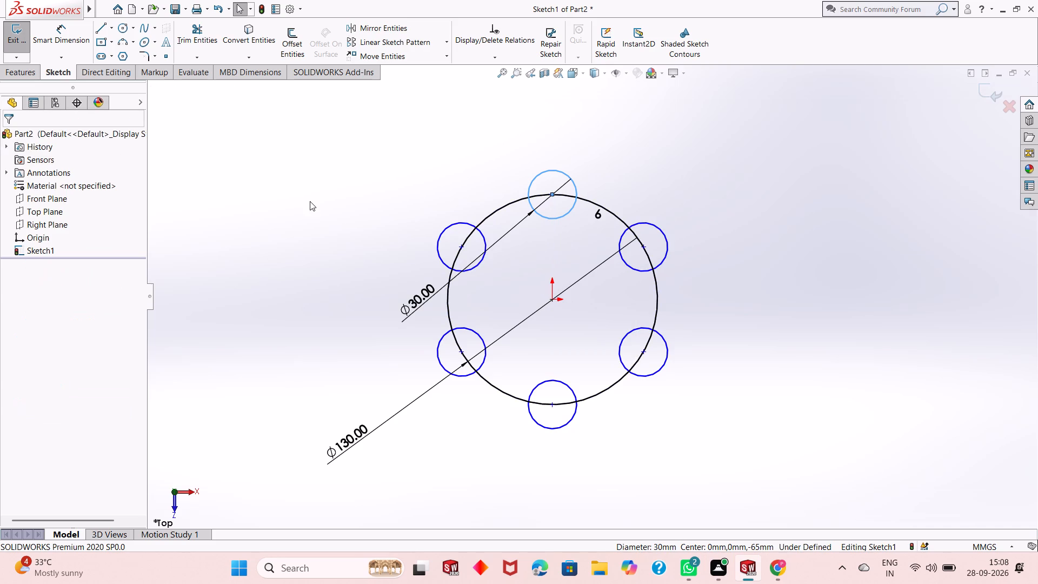
# Trim away the six arcs of the 130 mm circle that lie inside the 30 mm circles, using Trim to closest.
pyautogui.click(380, 202)
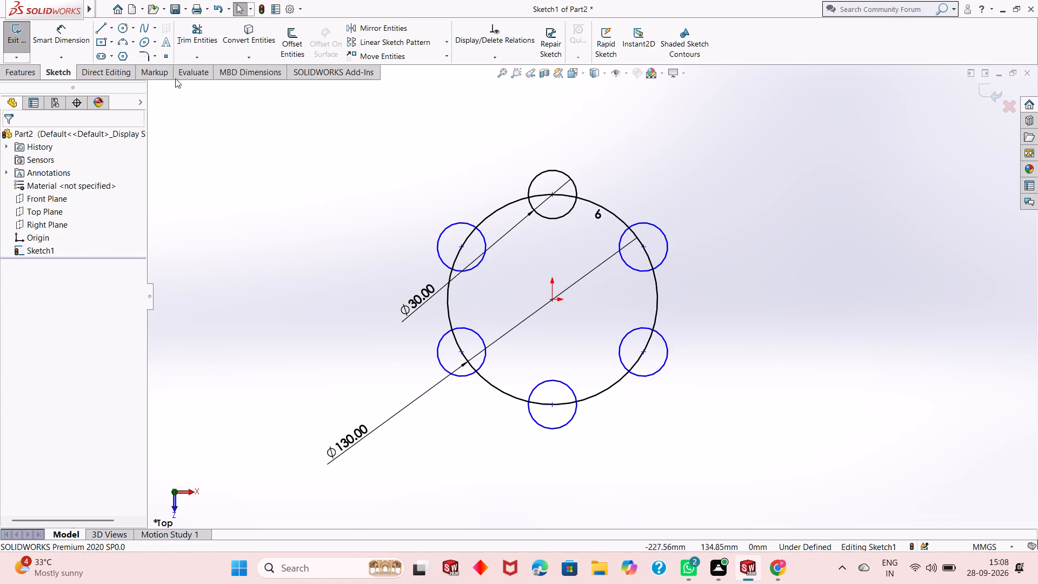
pyautogui.click(188, 36)
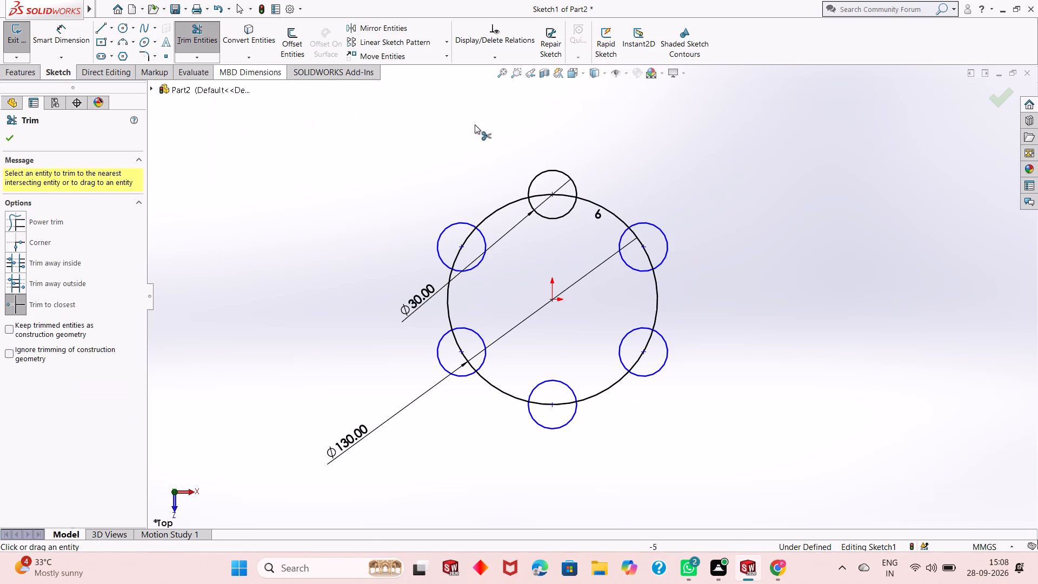
pyautogui.click(561, 195)
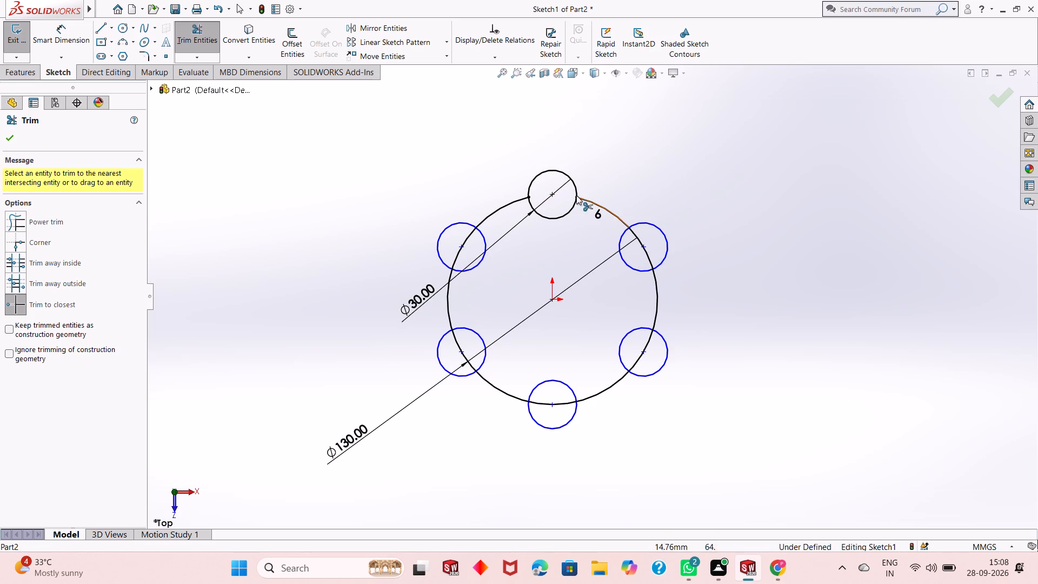
pyautogui.click(645, 255)
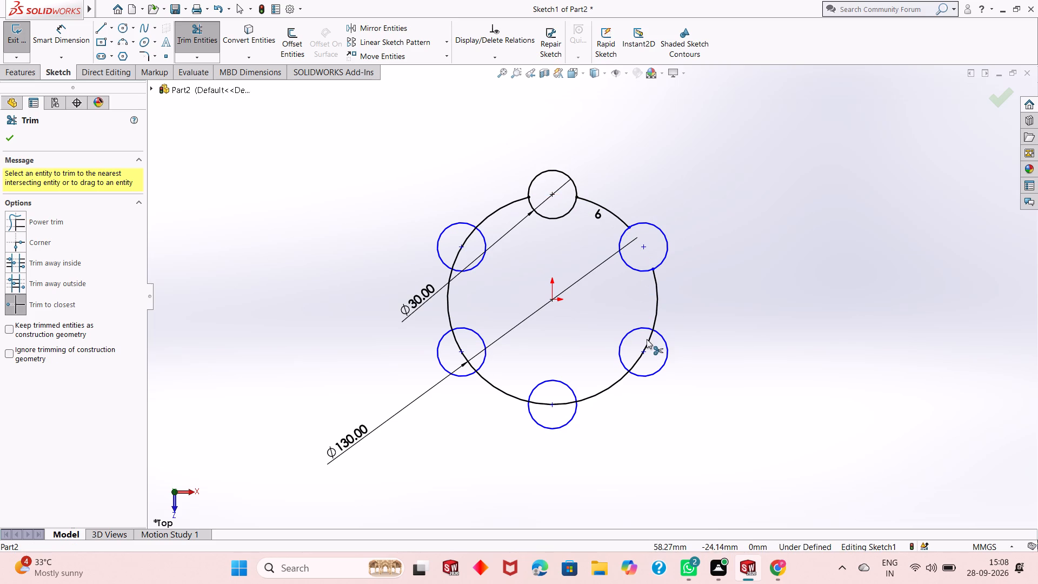
pyautogui.click(647, 339)
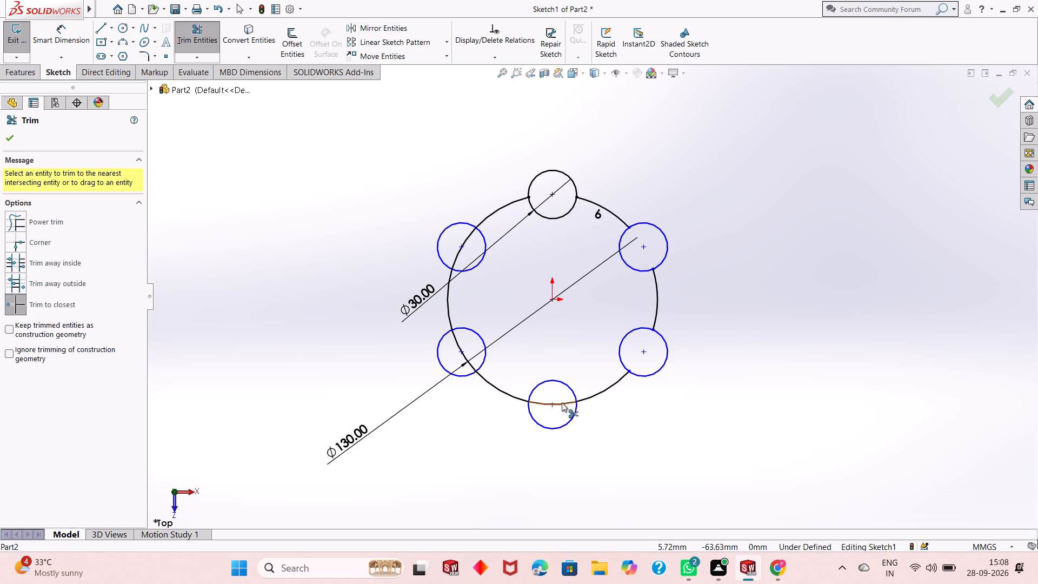
pyautogui.click(562, 402)
pyautogui.click(467, 361)
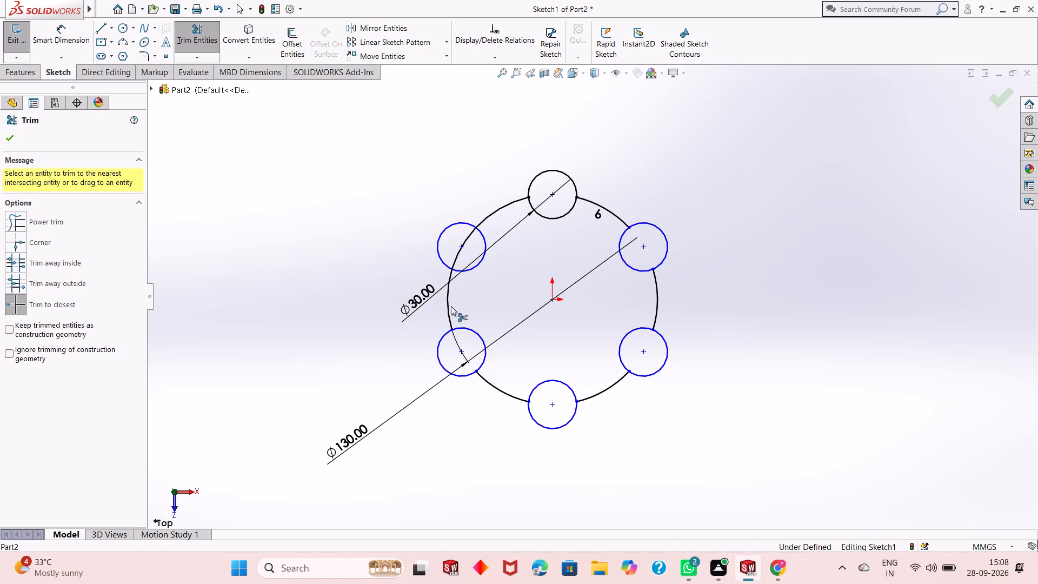
pyautogui.click(457, 260)
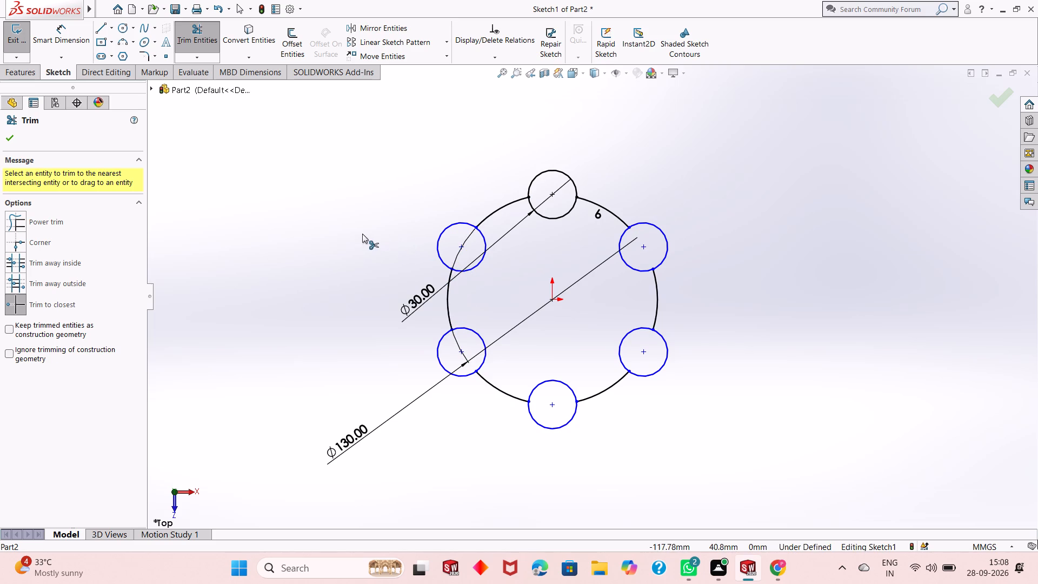
pyautogui.rightClick(361, 234)
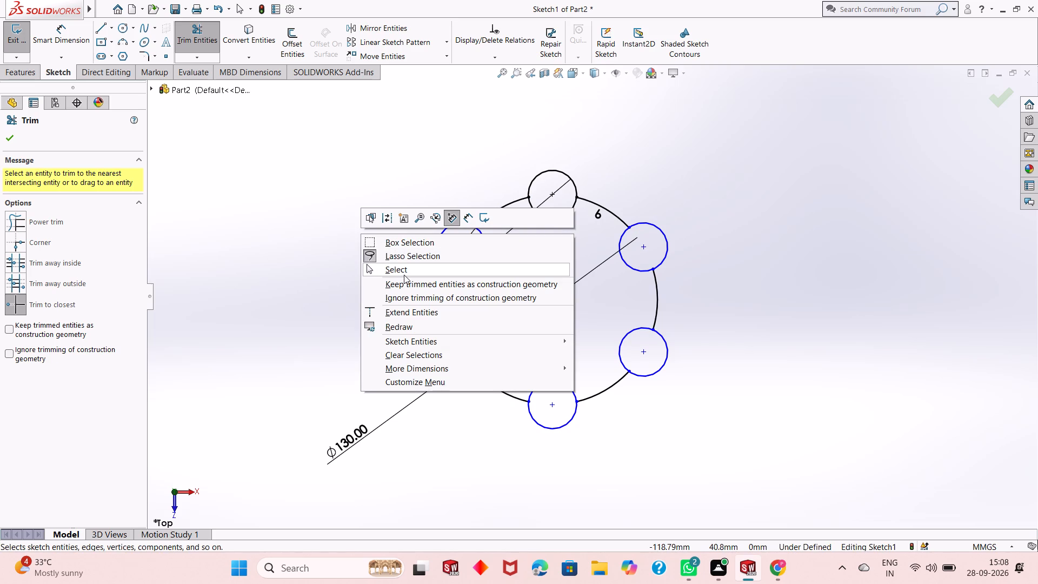
pyautogui.click(314, 289)
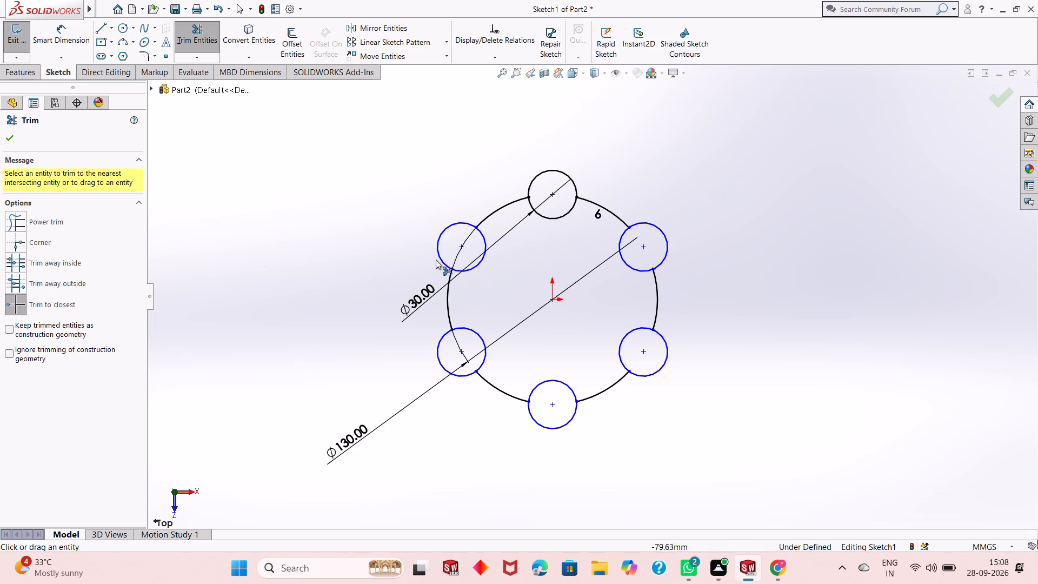
# Trim away the inner arcs of all six 30 mm circles, leaving a single closed outline with six outward lobes.
pyautogui.click(552, 220)
pyautogui.click(473, 270)
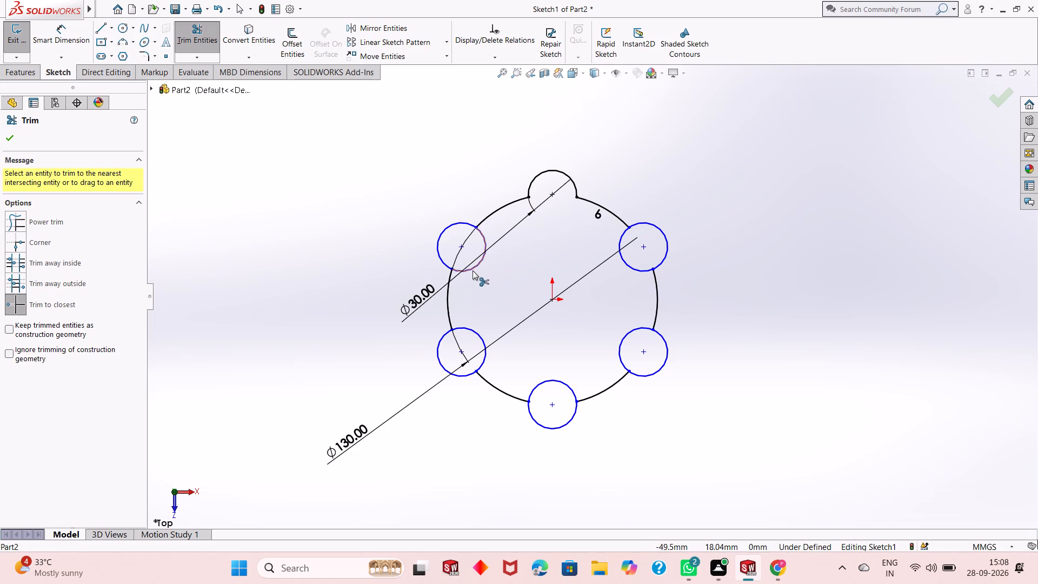
pyautogui.click(476, 334)
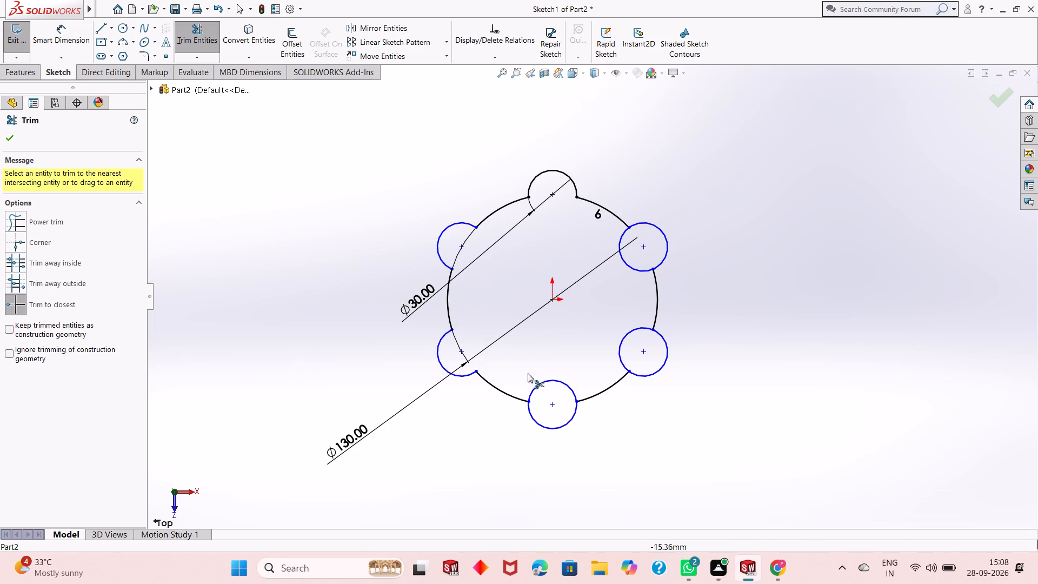
pyautogui.click(541, 384)
pyautogui.click(620, 359)
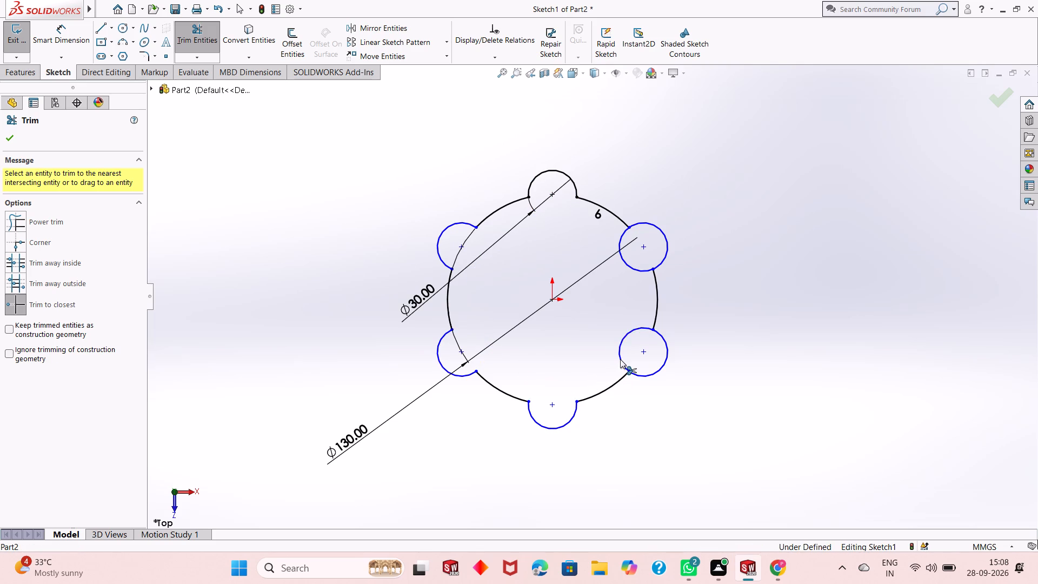
pyautogui.click(630, 267)
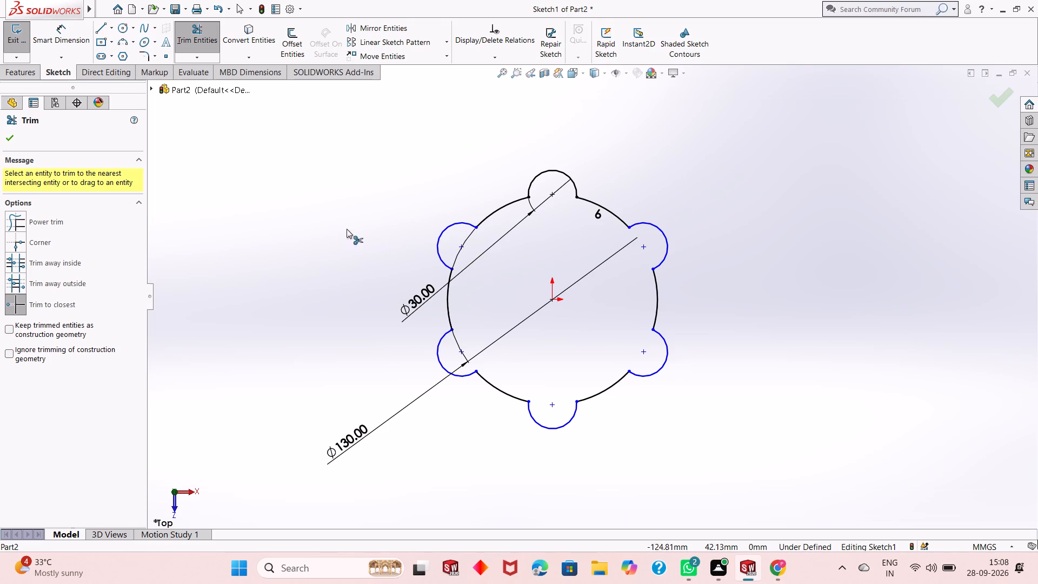
pyautogui.rightClick(311, 217)
pyautogui.click(386, 257)
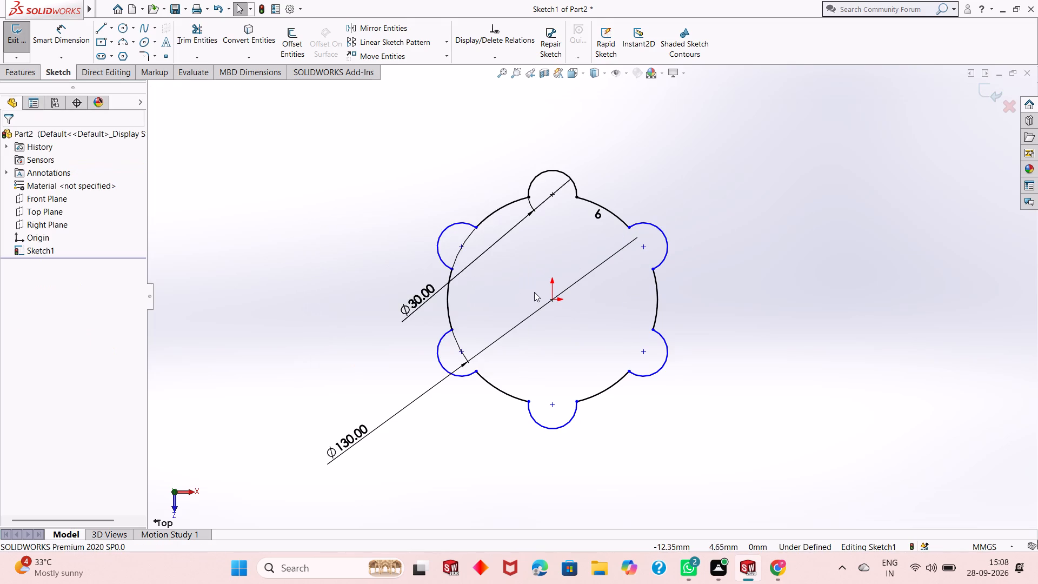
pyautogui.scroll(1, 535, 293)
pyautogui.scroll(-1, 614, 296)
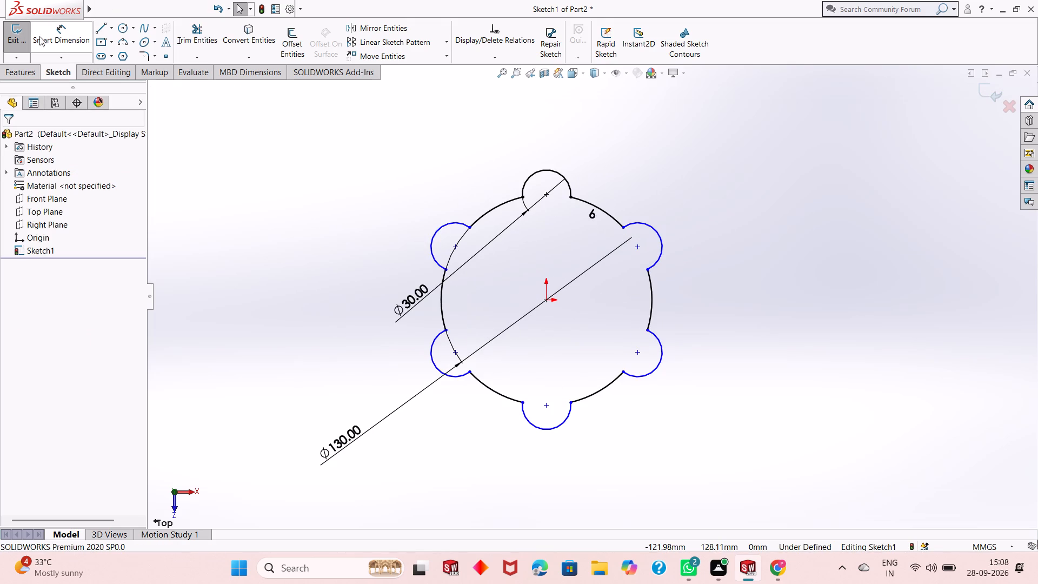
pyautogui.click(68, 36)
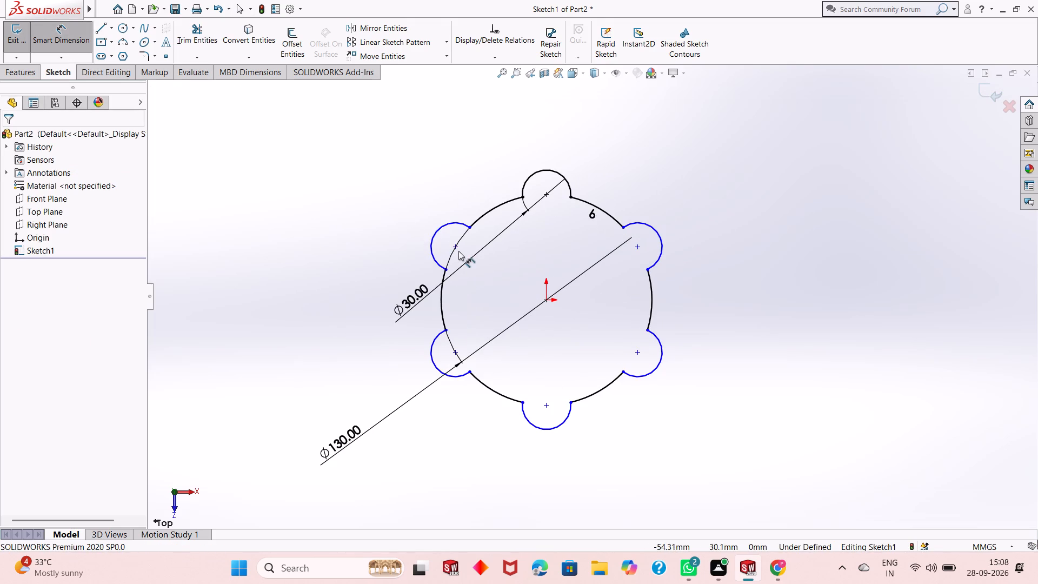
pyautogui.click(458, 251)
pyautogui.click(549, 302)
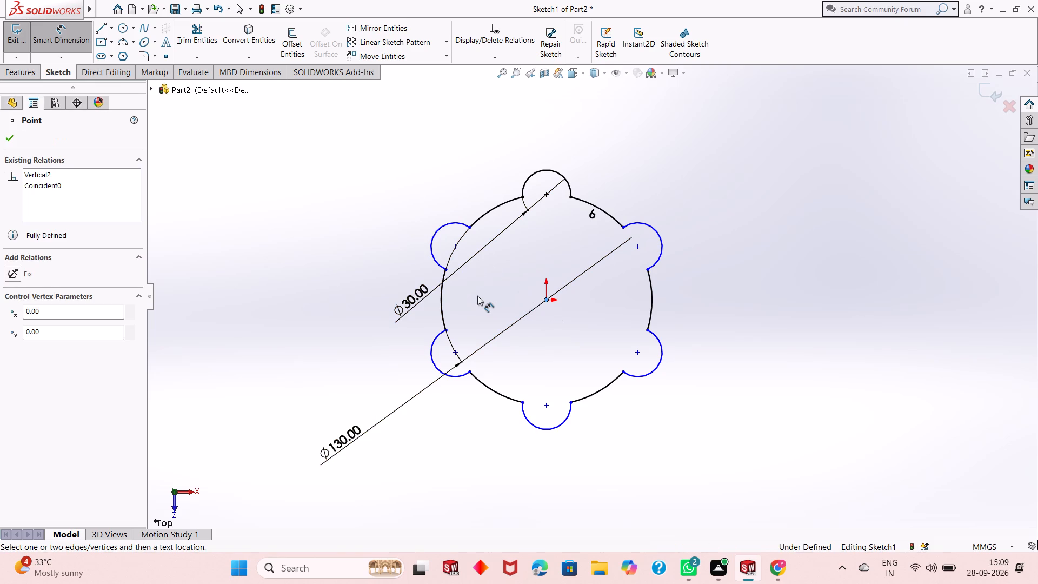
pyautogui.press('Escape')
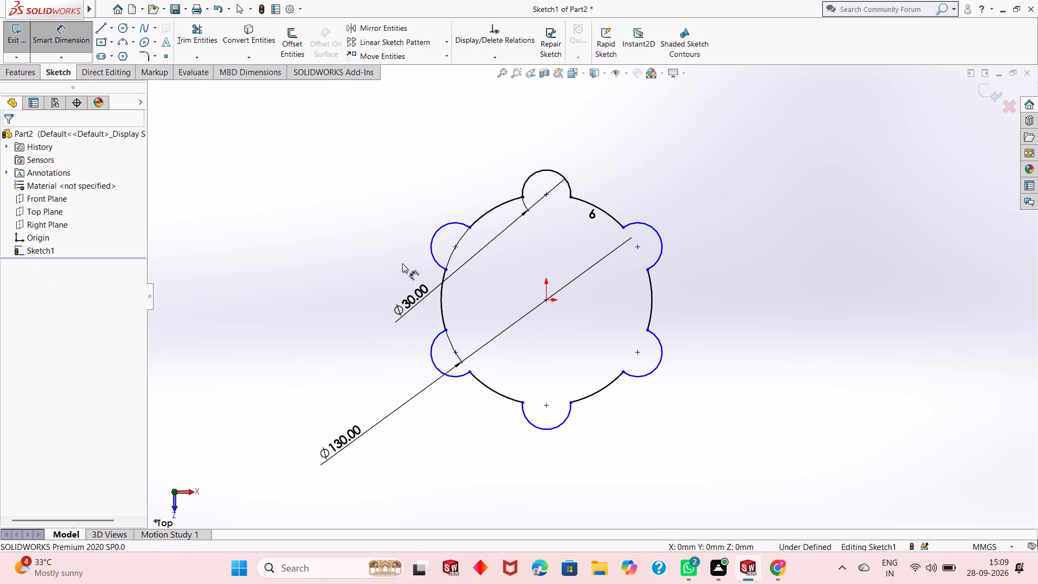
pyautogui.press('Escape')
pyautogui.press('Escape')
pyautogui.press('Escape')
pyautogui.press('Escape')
# Dimension the horizontal distance between the upper-left lobe's centre and the origin, placing it below the profile and keeping its value.
pyautogui.click(77, 43)
pyautogui.click(456, 250)
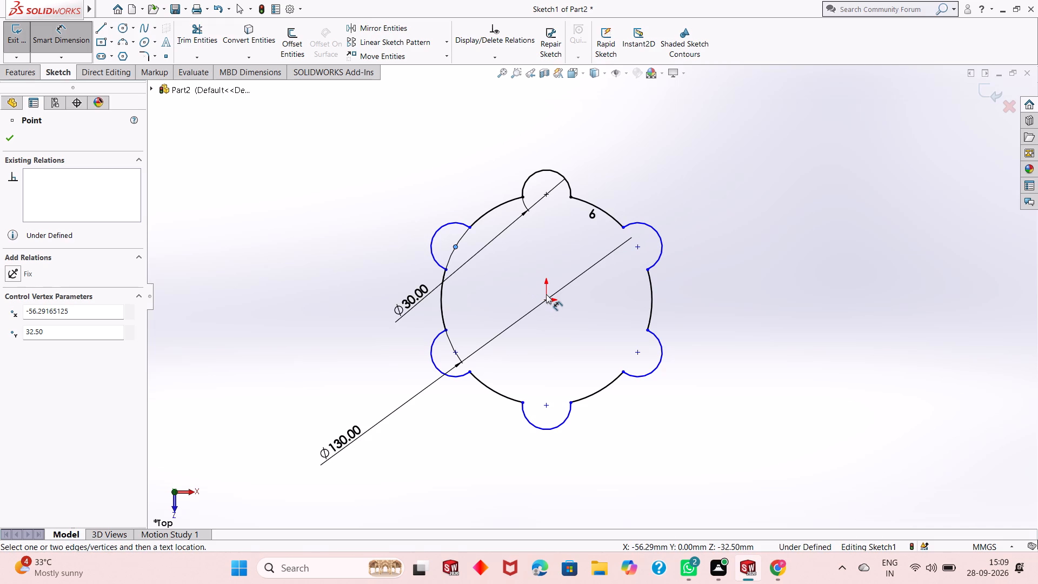
pyautogui.click(546, 300)
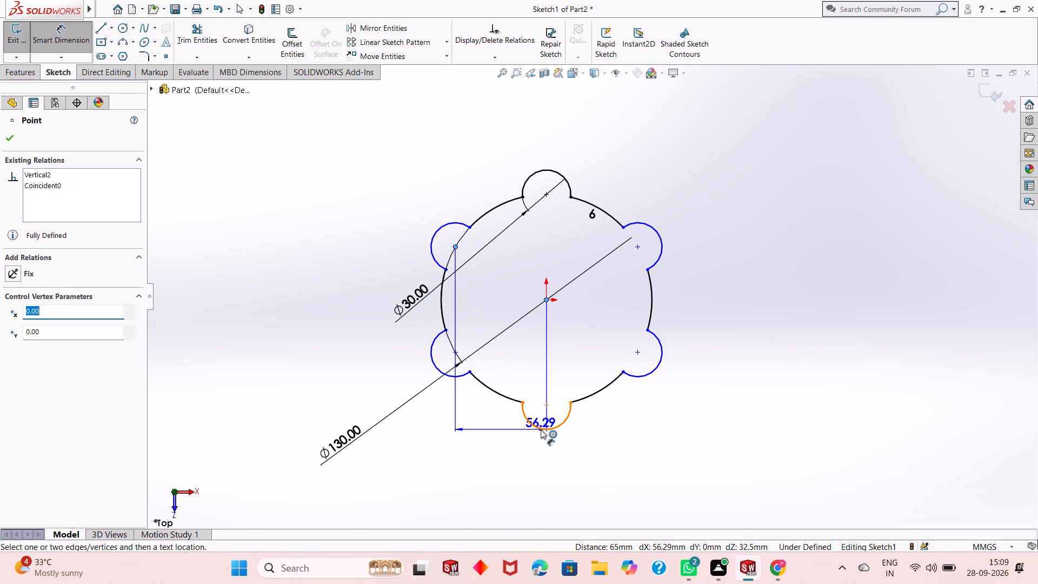
pyautogui.click(538, 474)
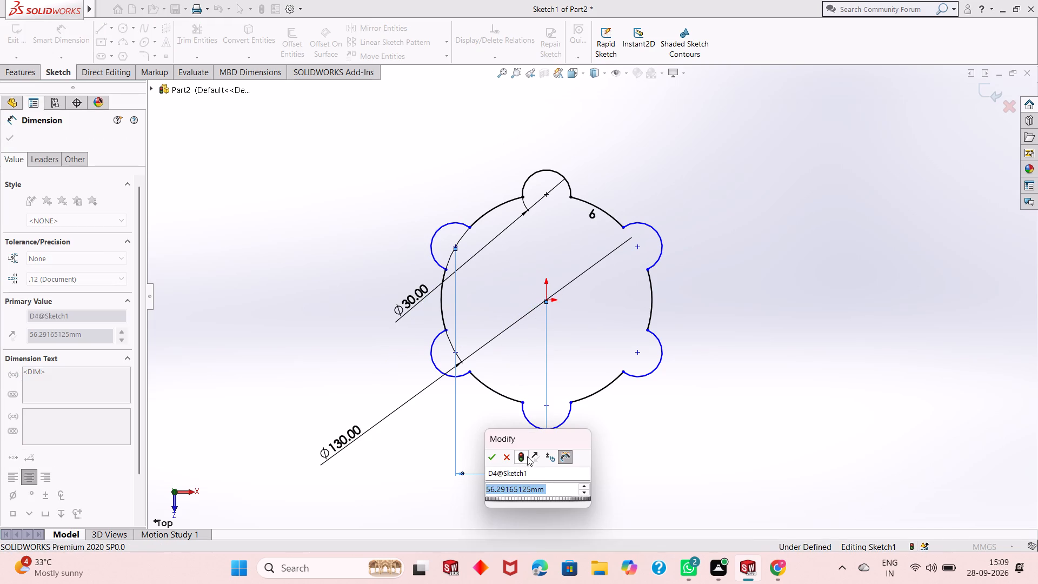
pyautogui.click(491, 457)
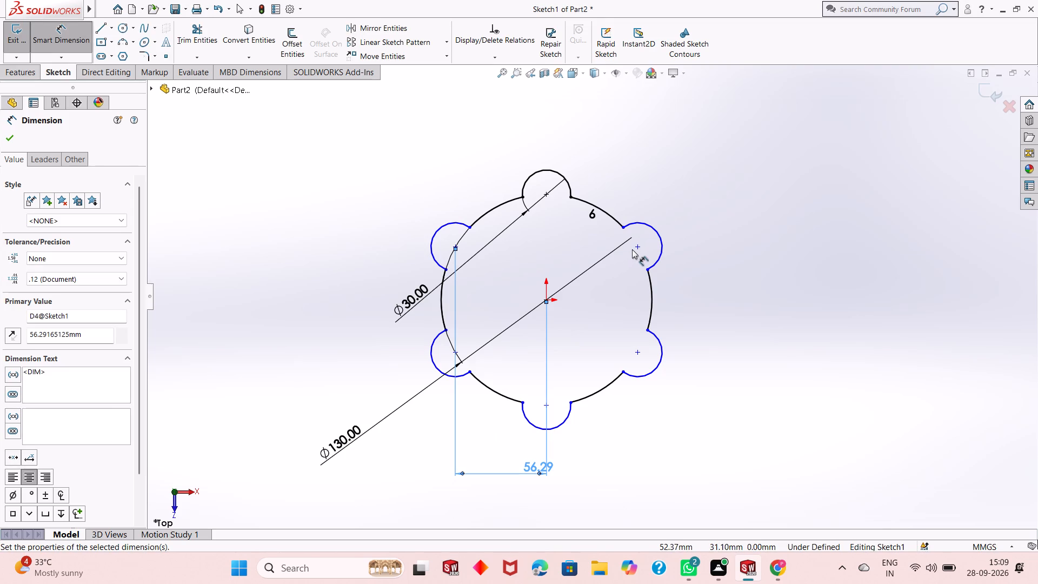
# Dimension the vertical distance between the upper-right lobe's centre and the origin, placing it beside the profile and keeping its value.
pyautogui.click(636, 249)
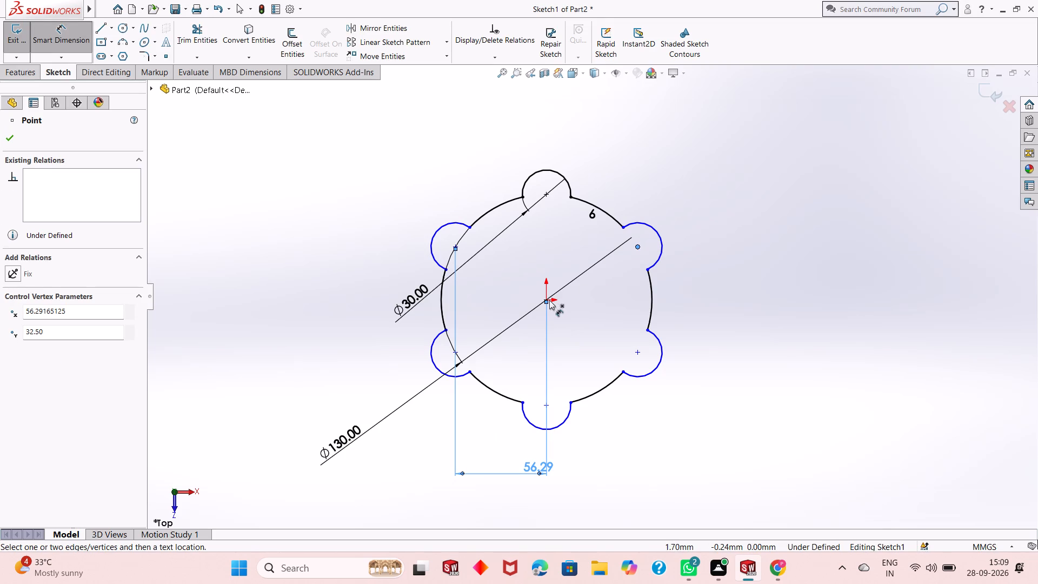
pyautogui.click(548, 298)
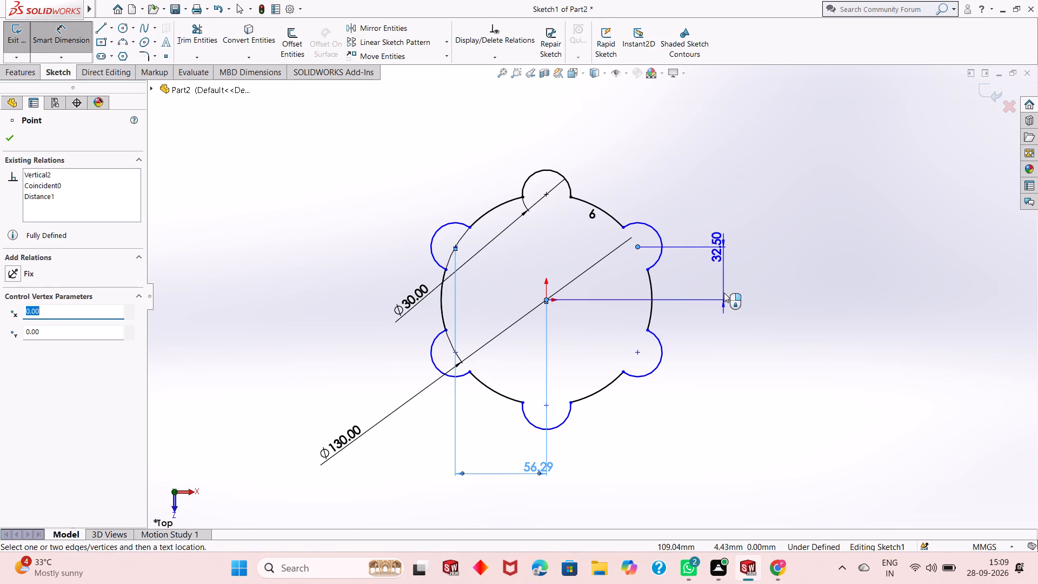
pyautogui.click(733, 290)
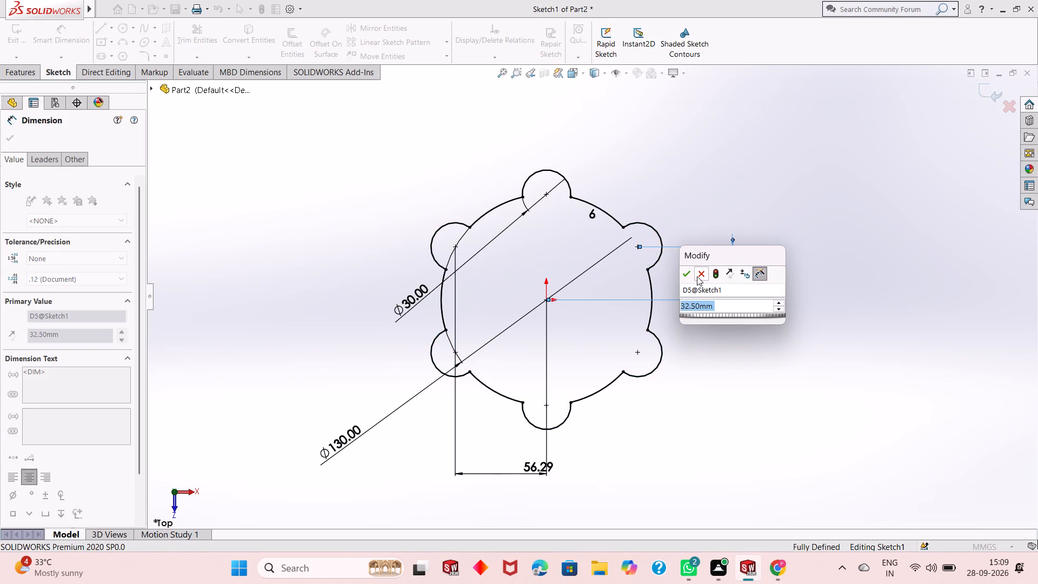
pyautogui.click(688, 276)
pyautogui.rightClick(694, 174)
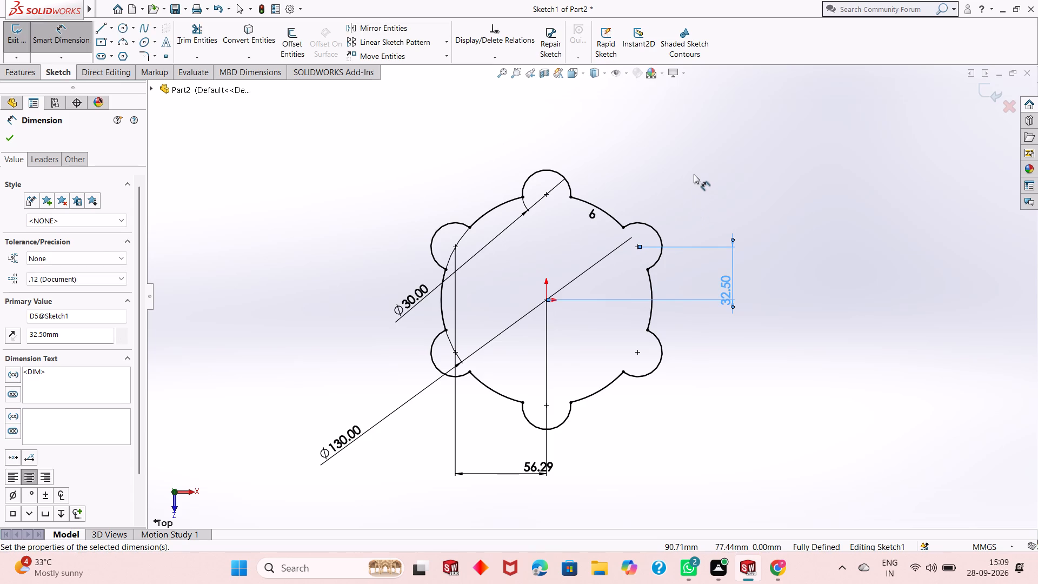
pyautogui.click(724, 210)
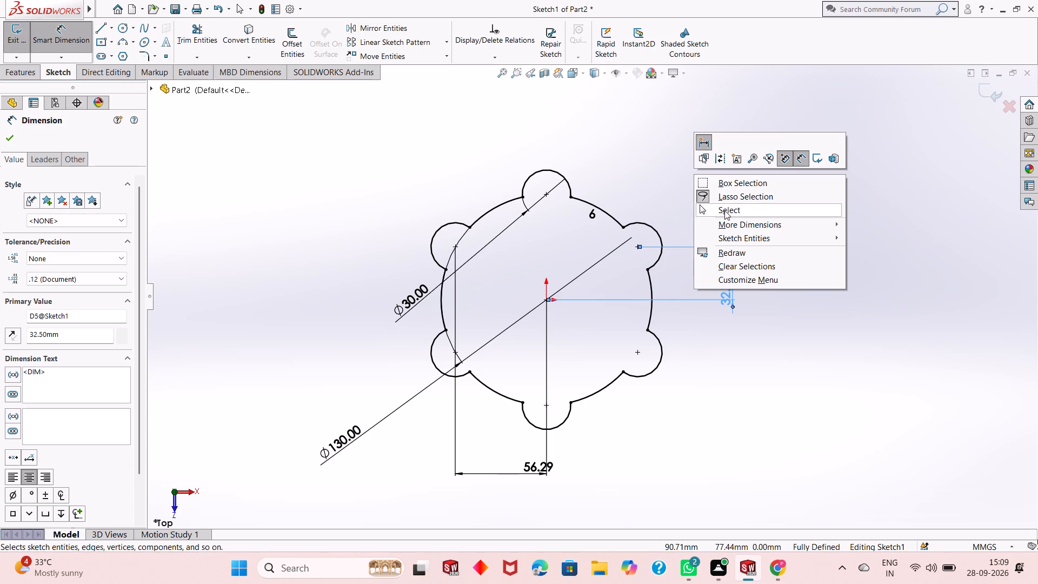
# Extrude the six-lobed profile as a blind boss with a depth of 25 mm.
pyautogui.scroll(1, 564, 283)
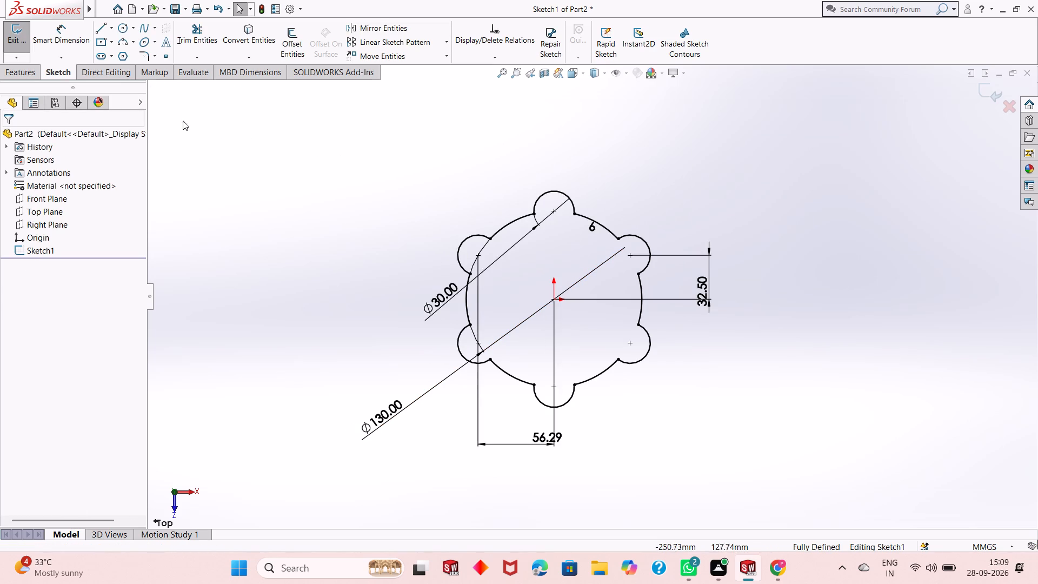
pyautogui.click(24, 74)
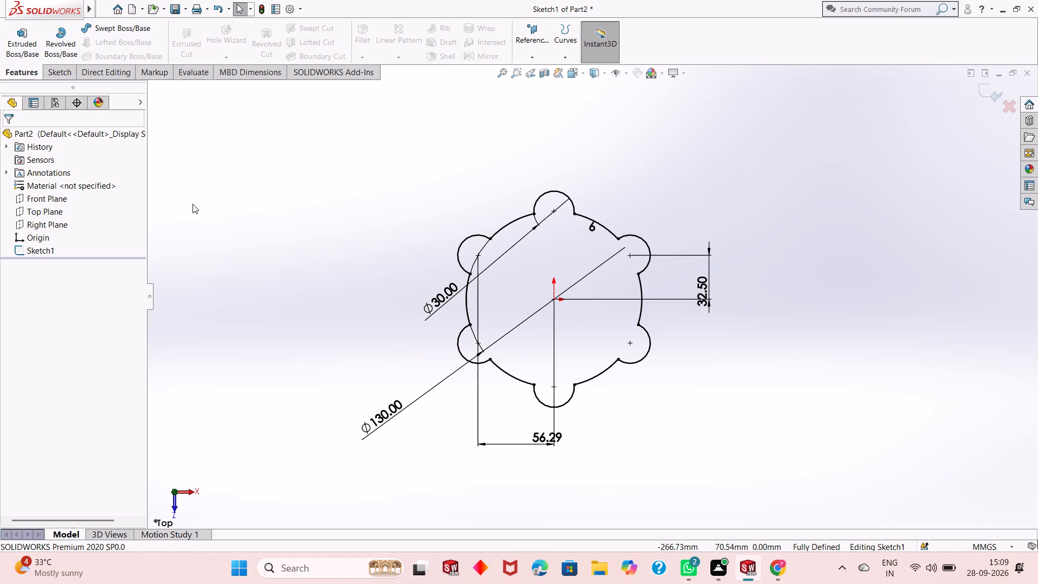
pyautogui.click(26, 50)
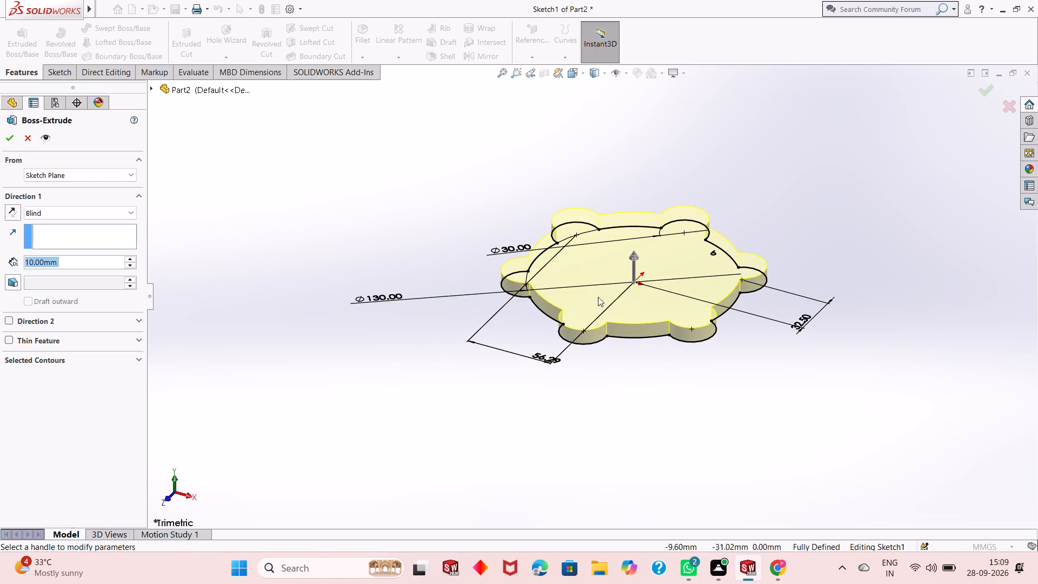
pyautogui.scroll(-1, 600, 287)
pyautogui.scroll(2, 513, 295)
pyautogui.scroll(-2, 698, 253)
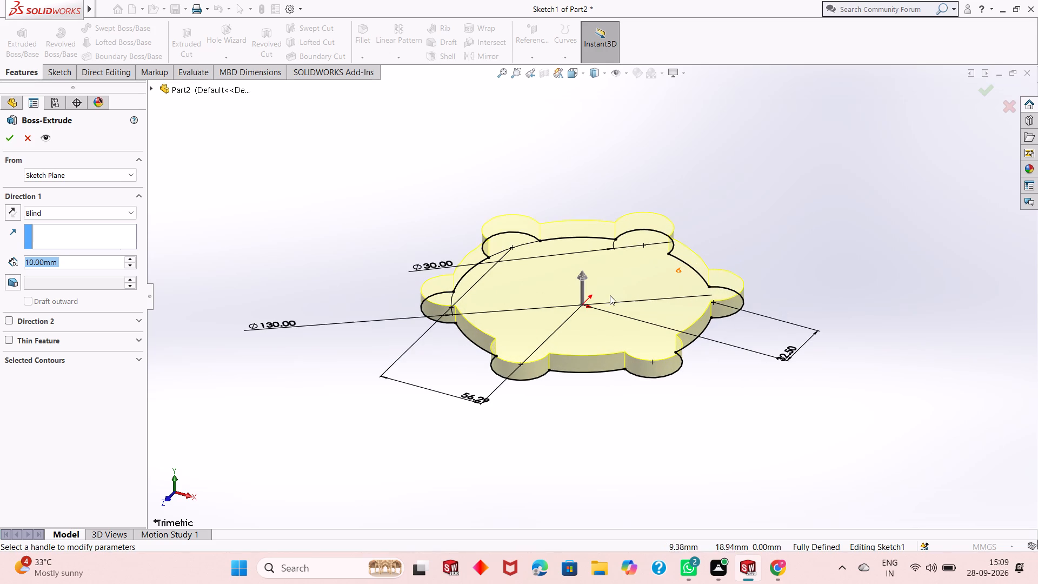
pyautogui.scroll(-1, 601, 301)
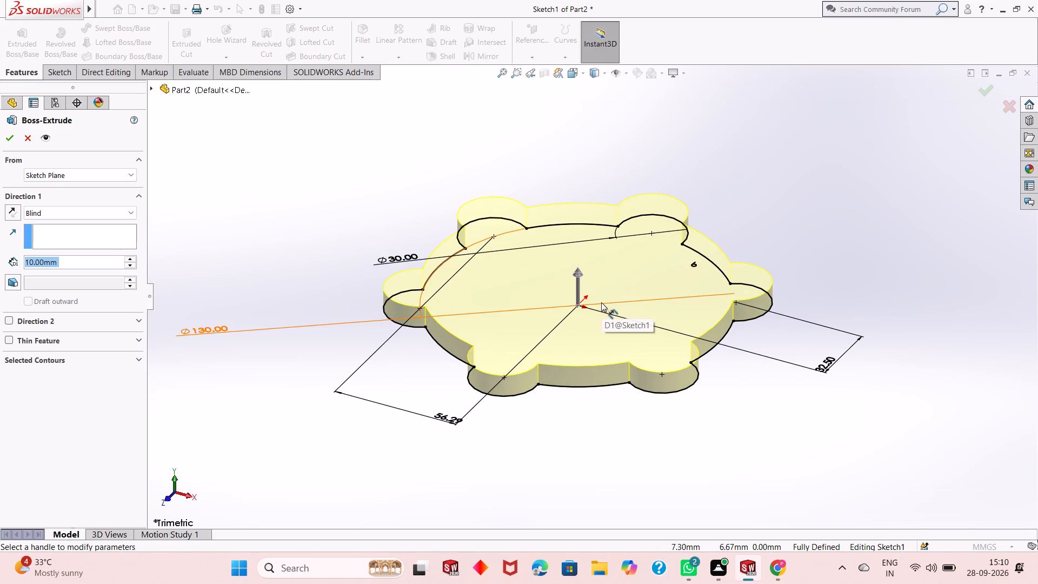
pyautogui.scroll(-1, 581, 316)
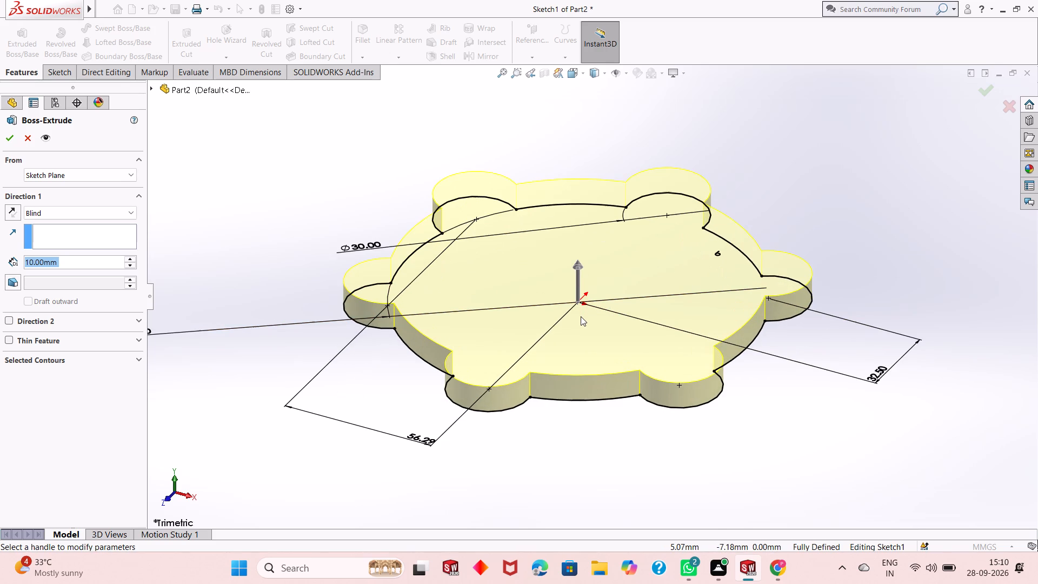
pyautogui.scroll(-1, 581, 316)
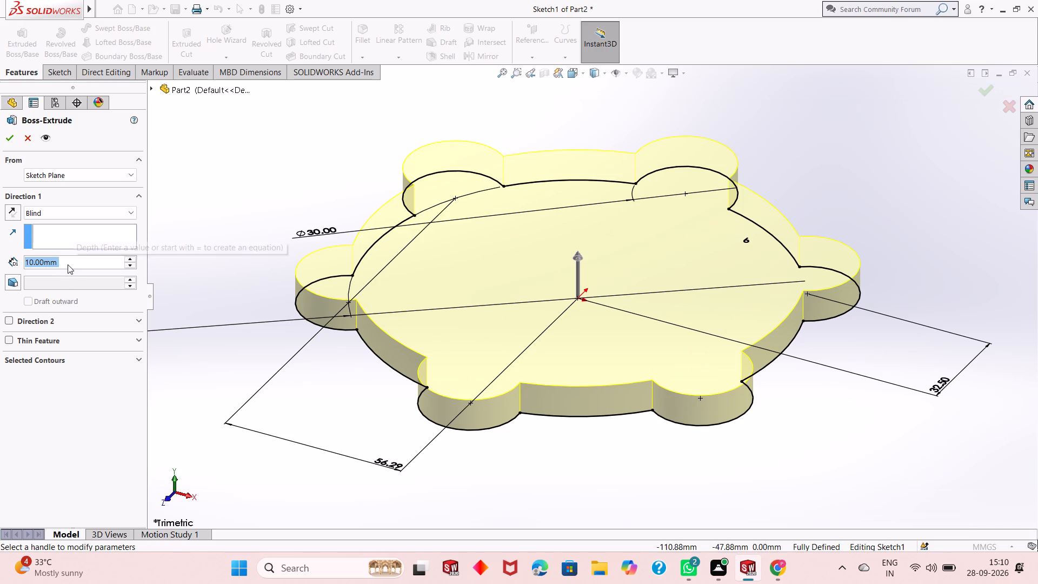
pyautogui.write('25')
pyautogui.press('Return')
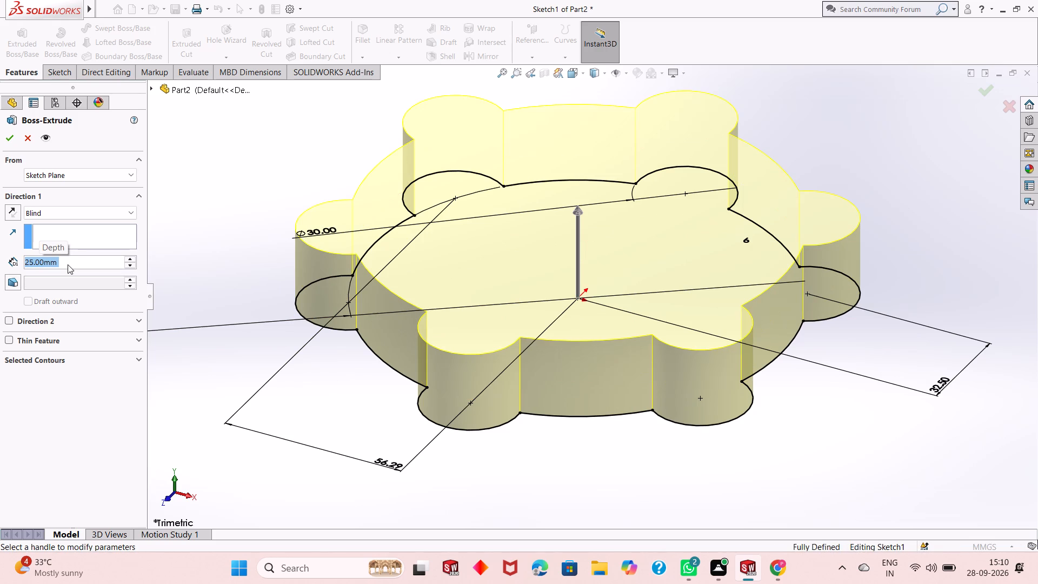
pyautogui.click(9, 140)
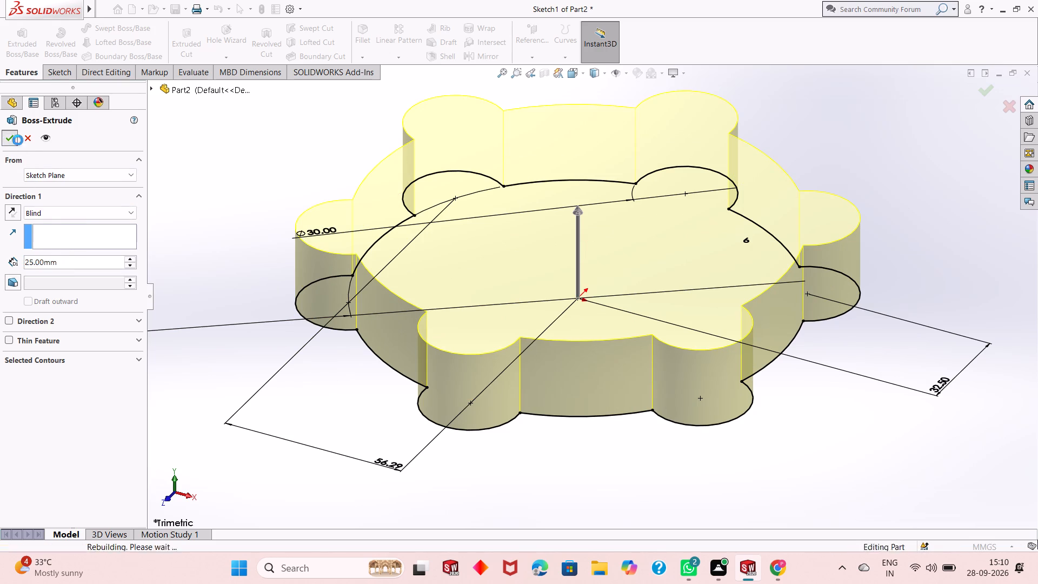
pyautogui.scroll(1, 464, 223)
pyautogui.click(256, 161)
# Examine the extruded six-lobed plate from above, below and the sides.
pyautogui.scroll(2, 570, 271)
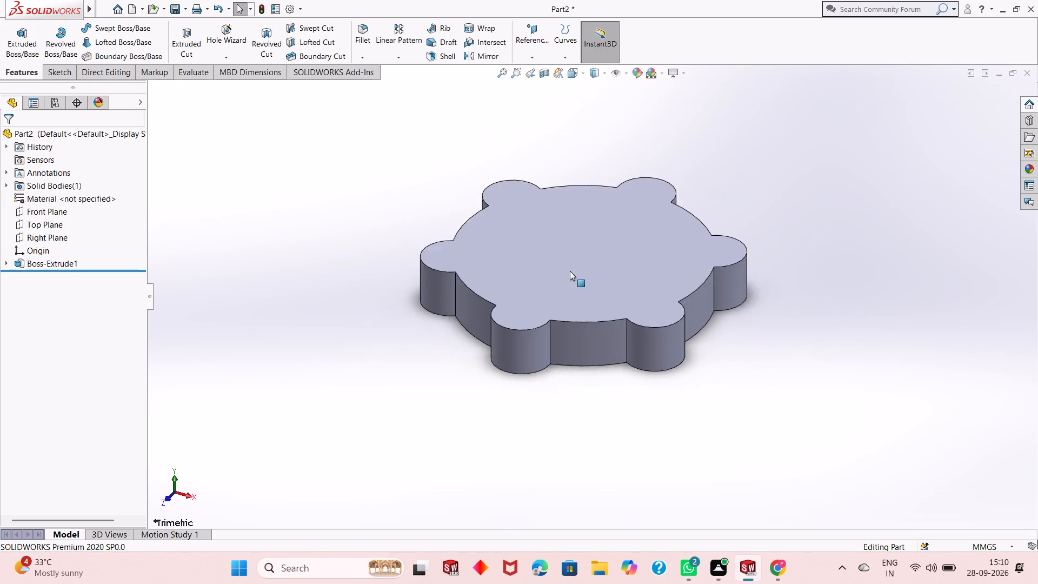
pyautogui.scroll(2, 570, 271)
pyautogui.scroll(-1, 630, 214)
pyautogui.scroll(-2, 587, 309)
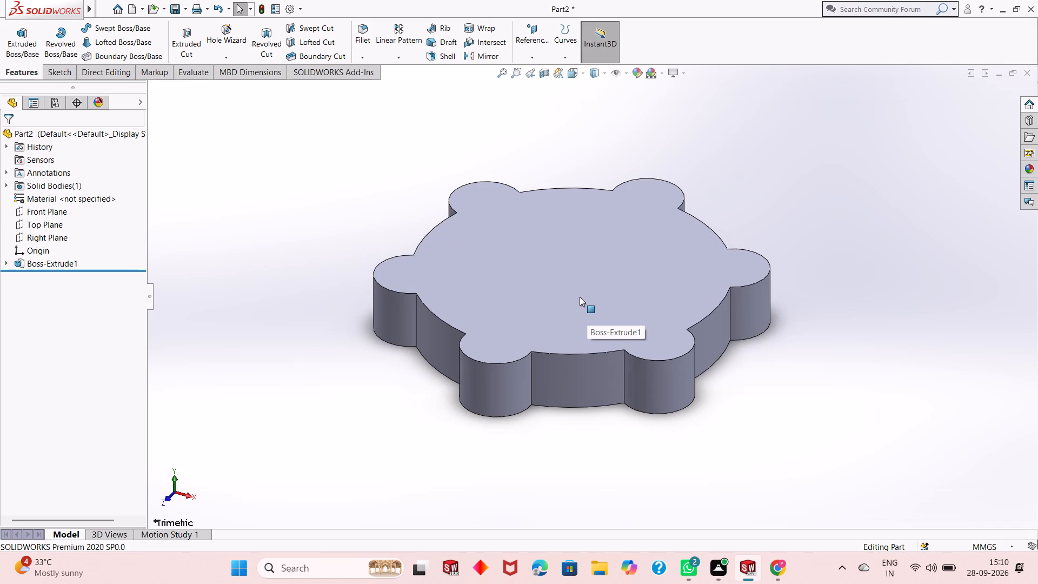
pyautogui.moveTo(591, 452); pyautogui.dragTo(598, 309, button='middle')
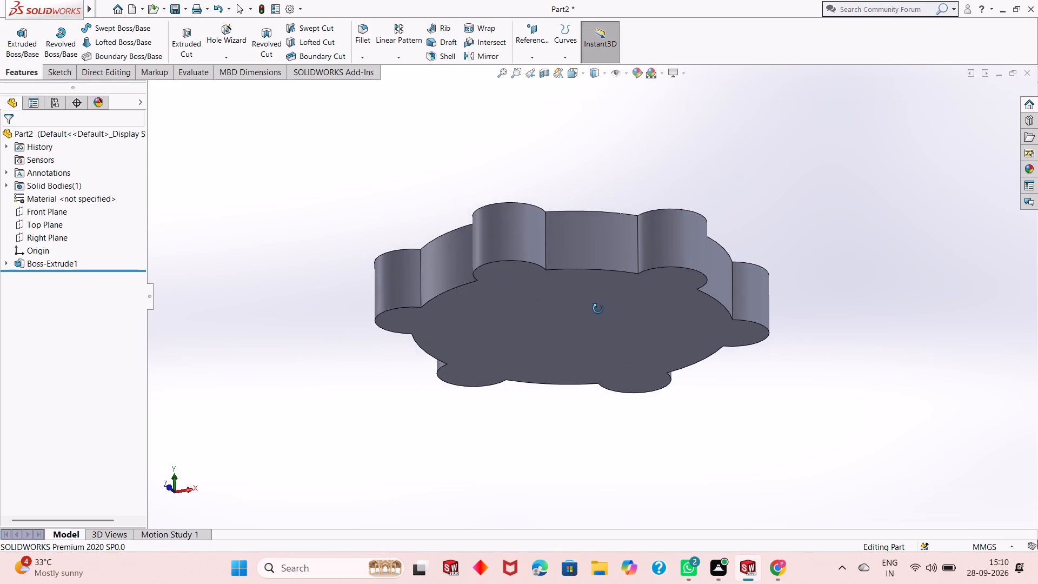
pyautogui.moveTo(598, 309); pyautogui.dragTo(598, 517, button='middle')
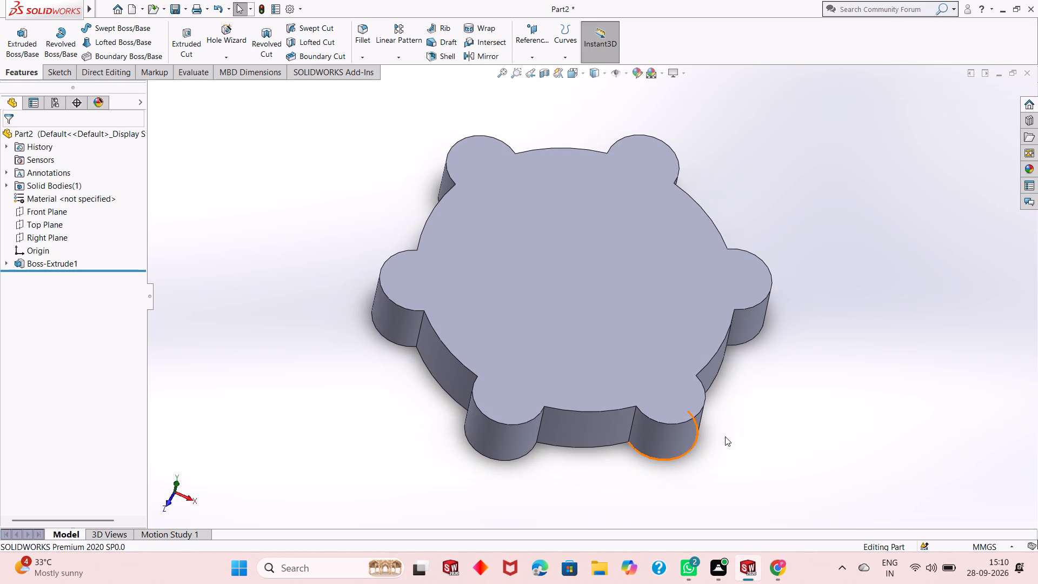
pyautogui.moveTo(776, 463); pyautogui.dragTo(728, 526, button='middle')
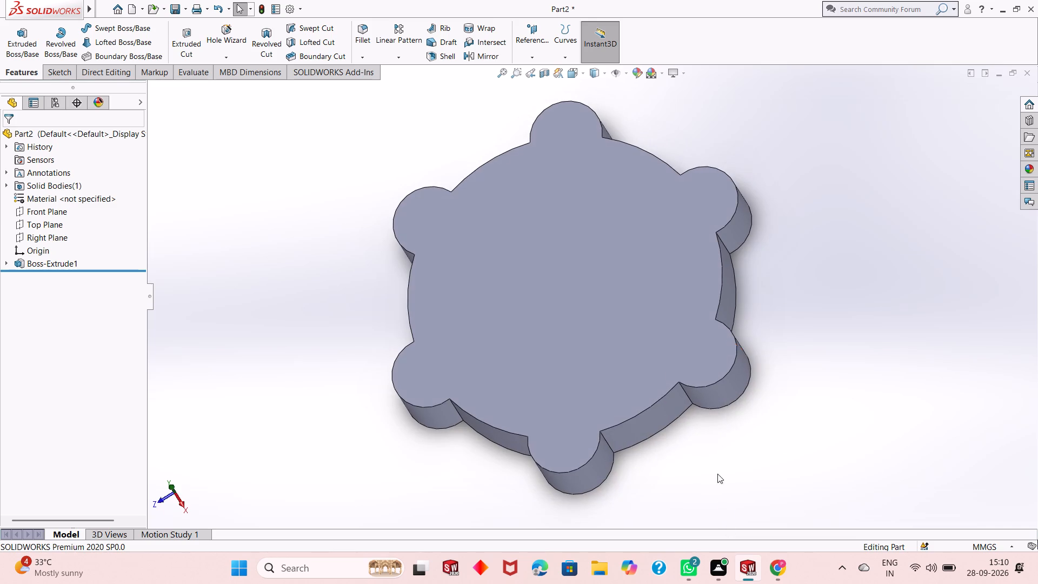
pyautogui.moveTo(671, 371); pyautogui.dragTo(684, 421, button='middle')
pyautogui.scroll(1, 684, 421)
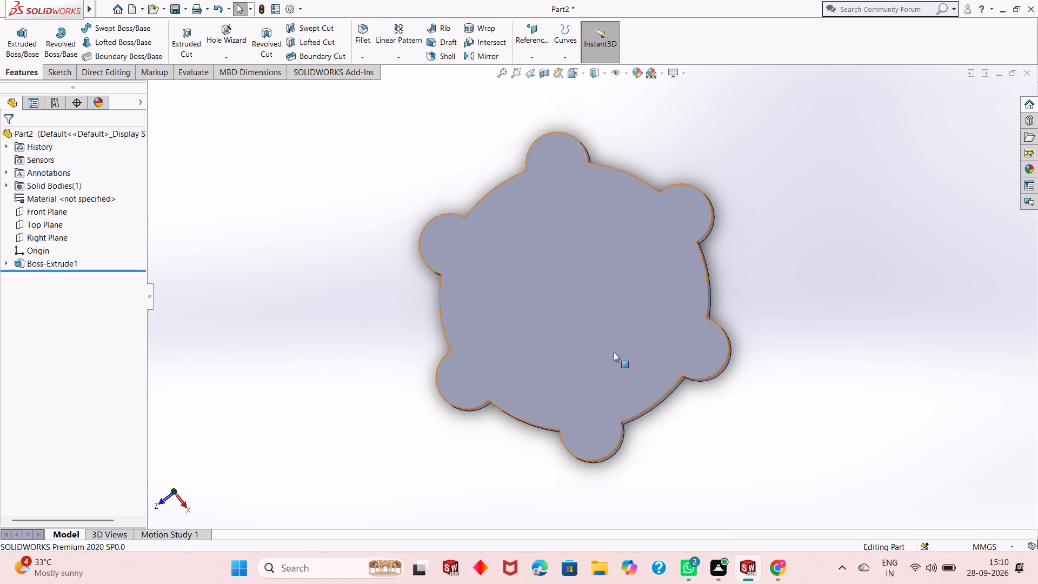
pyautogui.scroll(1, 580, 342)
pyautogui.moveTo(395, 334); pyautogui.dragTo(443, 303, button='middle')
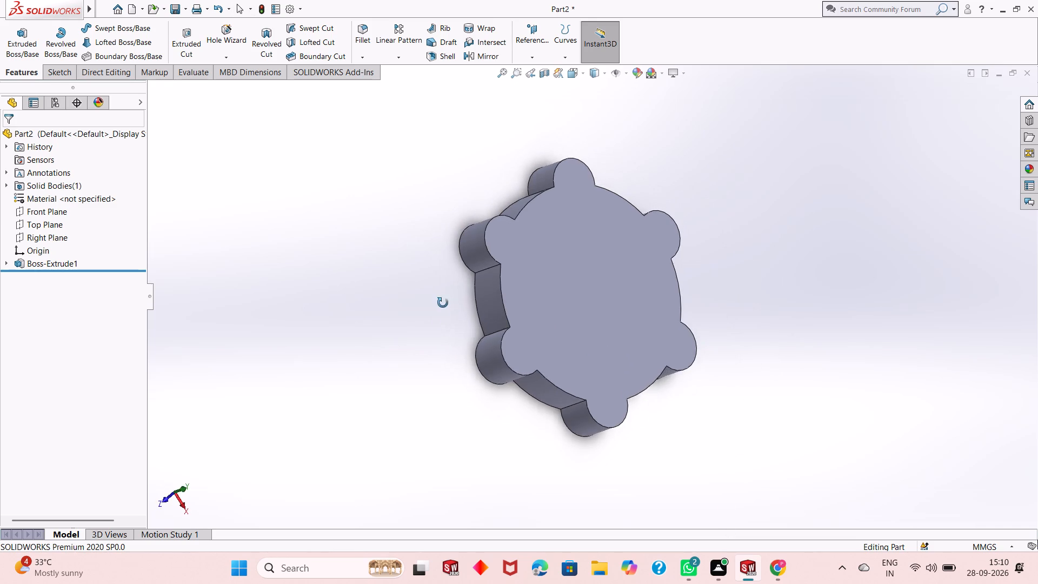
pyautogui.moveTo(443, 303); pyautogui.dragTo(395, 359, button='middle')
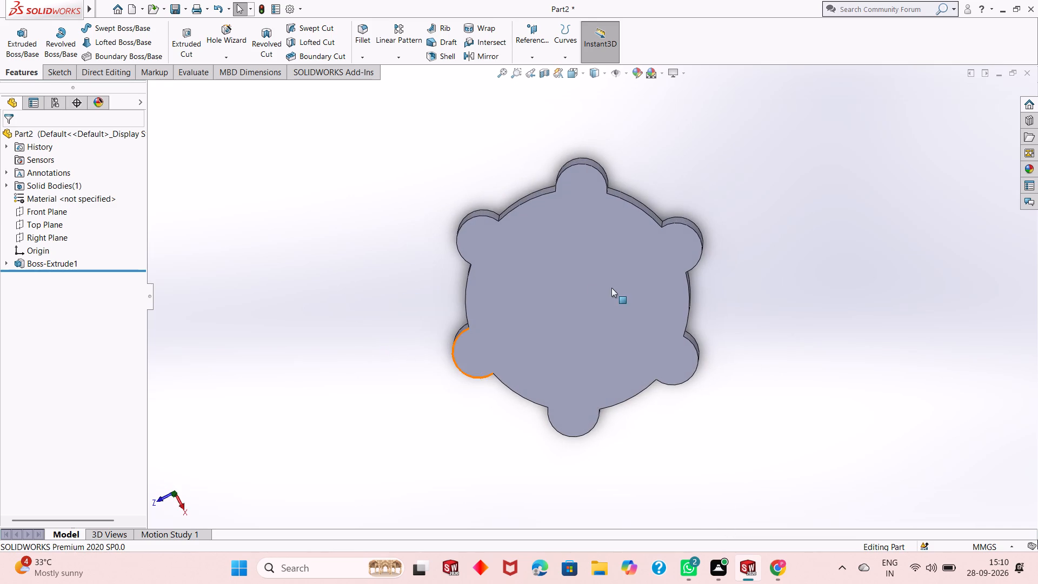
pyautogui.scroll(-1, 592, 287)
pyautogui.scroll(1, 601, 300)
pyautogui.moveTo(727, 343); pyautogui.dragTo(725, 318, button='middle')
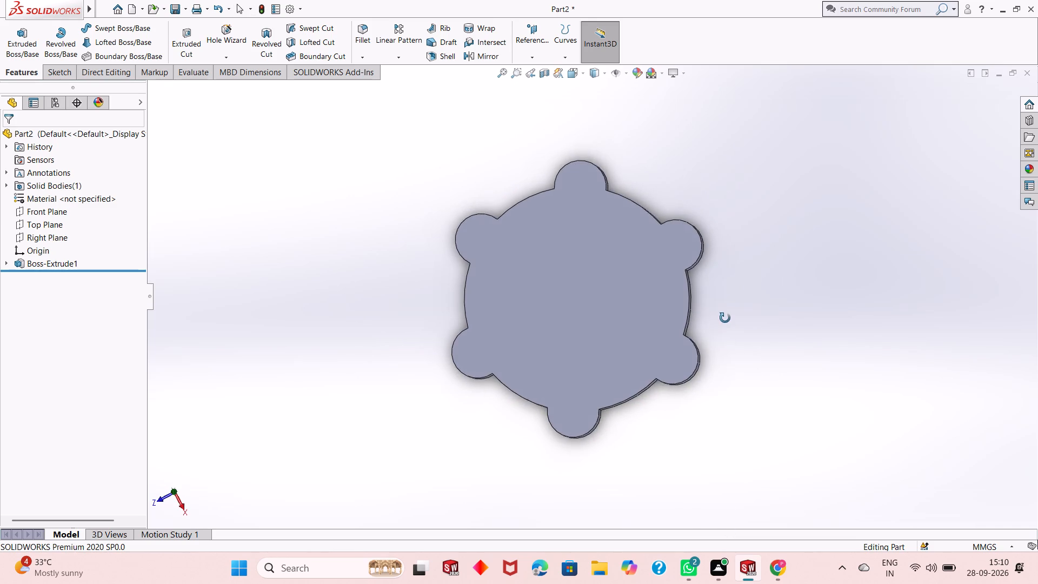
pyautogui.moveTo(725, 318); pyautogui.dragTo(732, 356, button='middle')
pyautogui.scroll(-2, 596, 275)
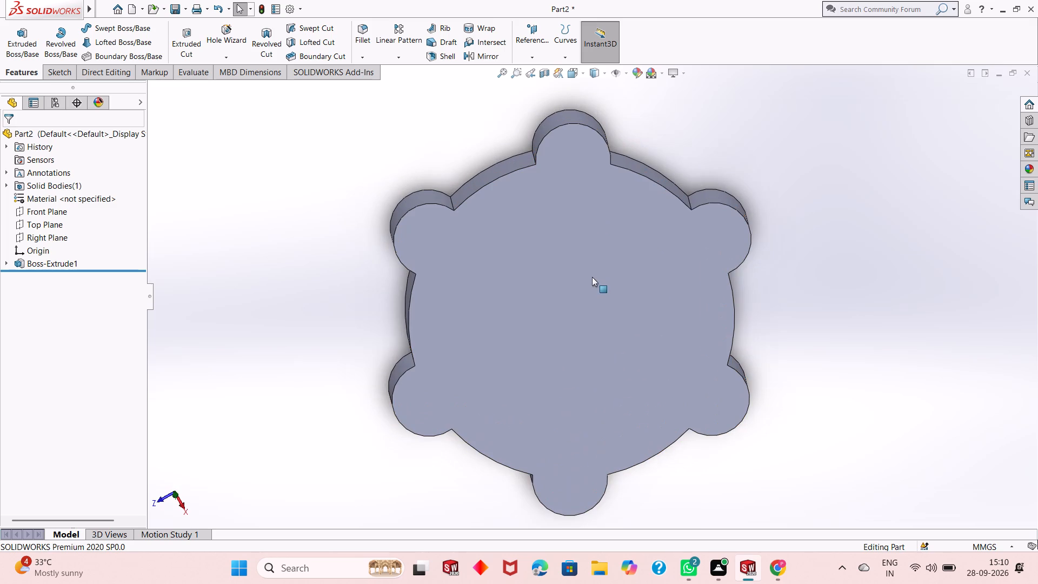
pyautogui.moveTo(591, 279); pyautogui.dragTo(590, 253, button='middle')
pyautogui.scroll(3, 587, 269)
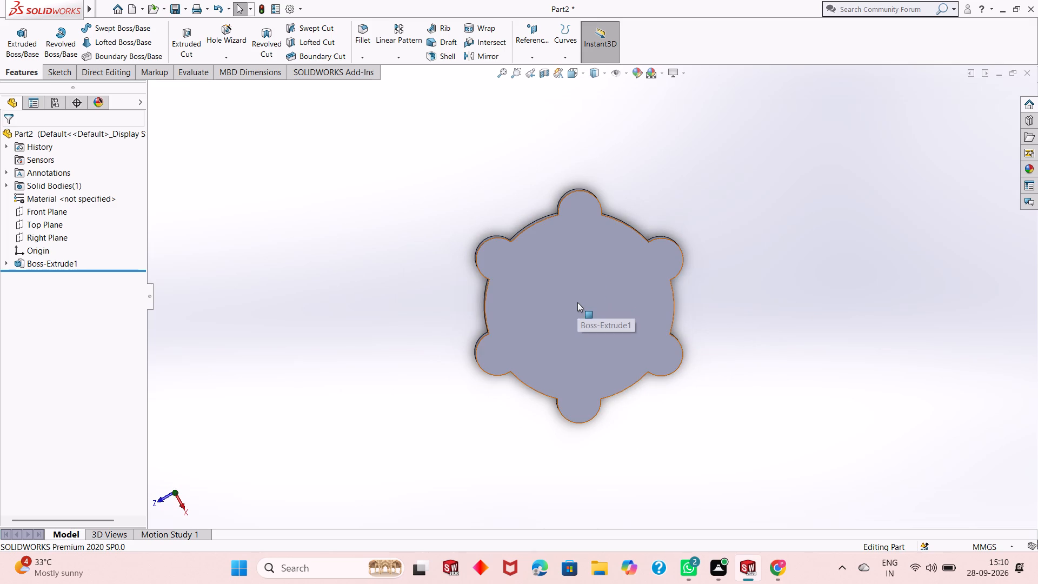
# On the plate's top face, sketch a circle about 19 mm in diameter, concentric with the lobe directly above the origin.
pyautogui.click(553, 243)
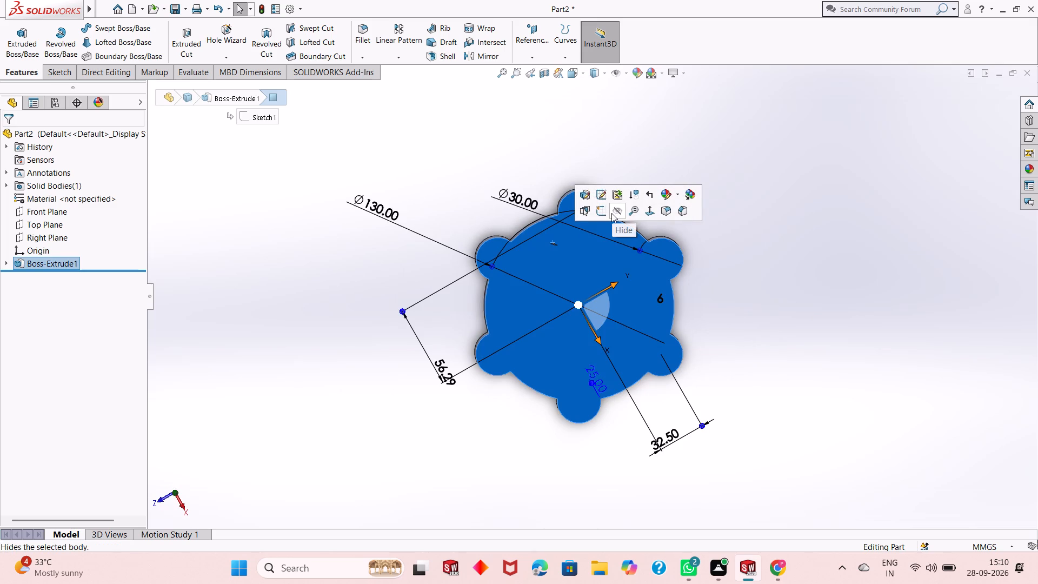
pyautogui.click(605, 215)
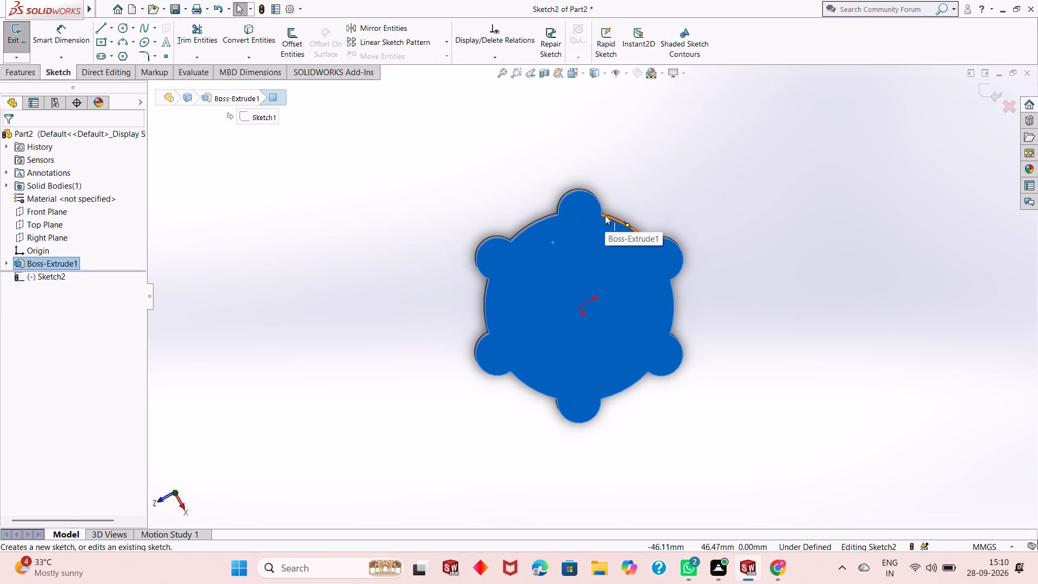
pyautogui.hotkey('ctrl', '8')
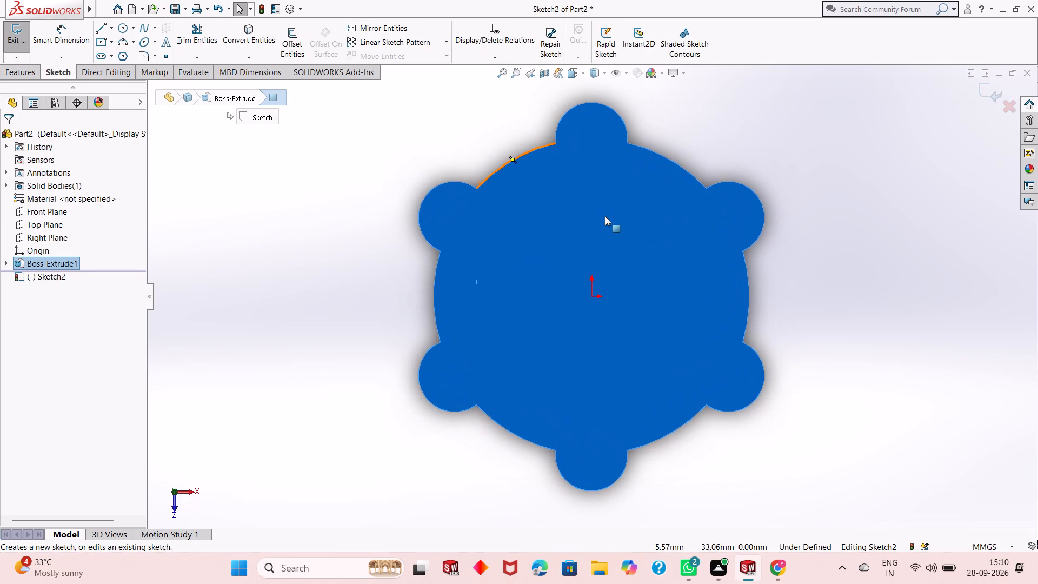
pyautogui.click(251, 311)
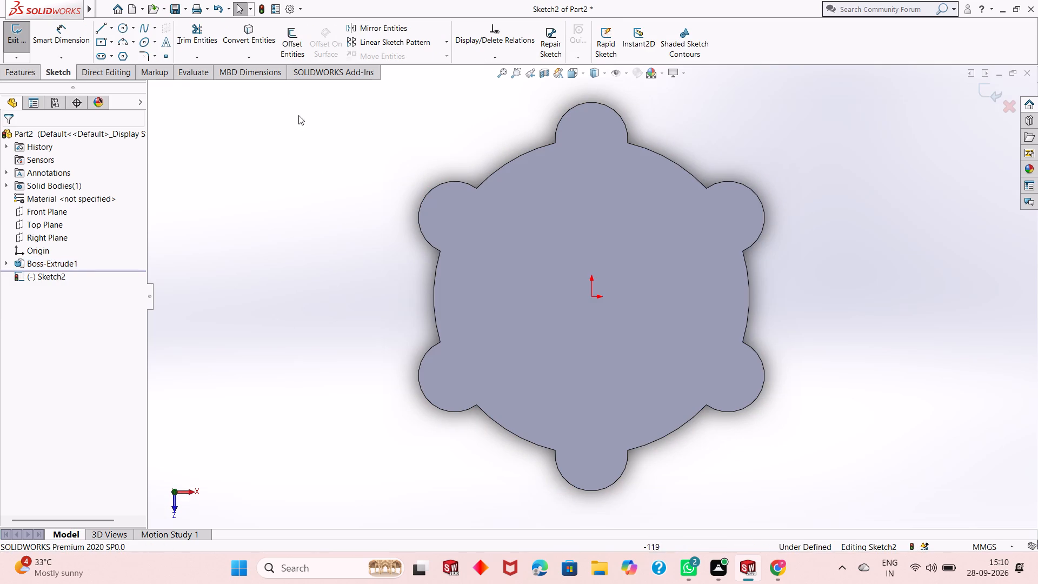
pyautogui.click(120, 27)
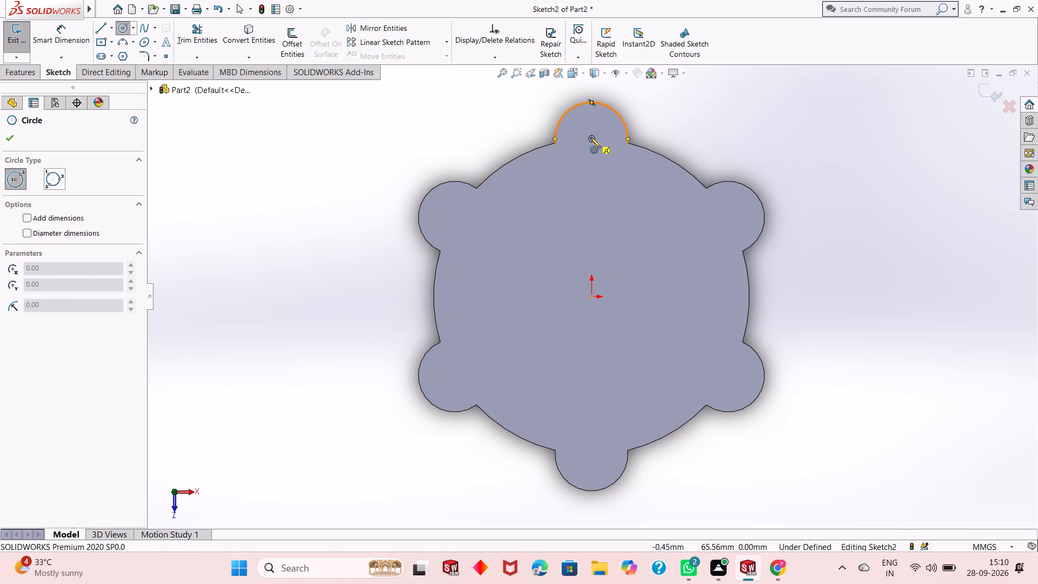
pyautogui.click(590, 138)
pyautogui.click(593, 162)
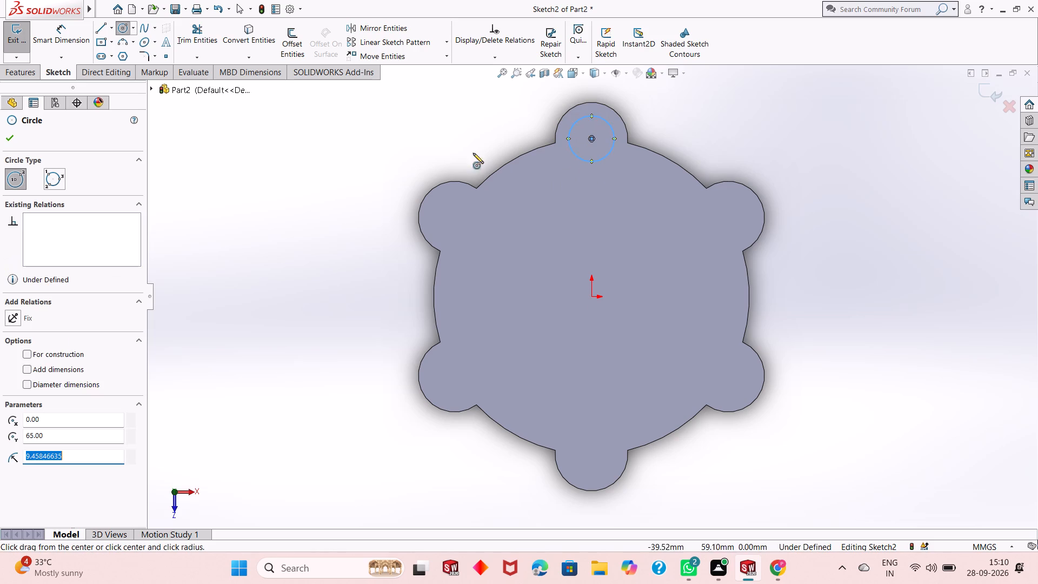
pyautogui.rightClick(294, 168)
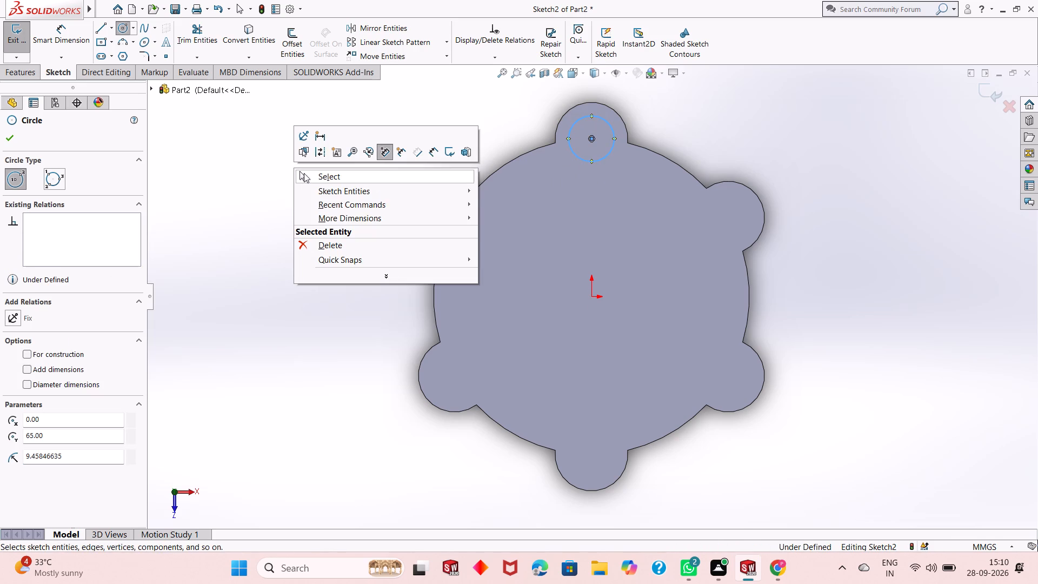
pyautogui.click(304, 173)
# Dimension the lobe circle's diameter to 16 mm, placing the dimension outside the plate's outline.
pyautogui.click(74, 40)
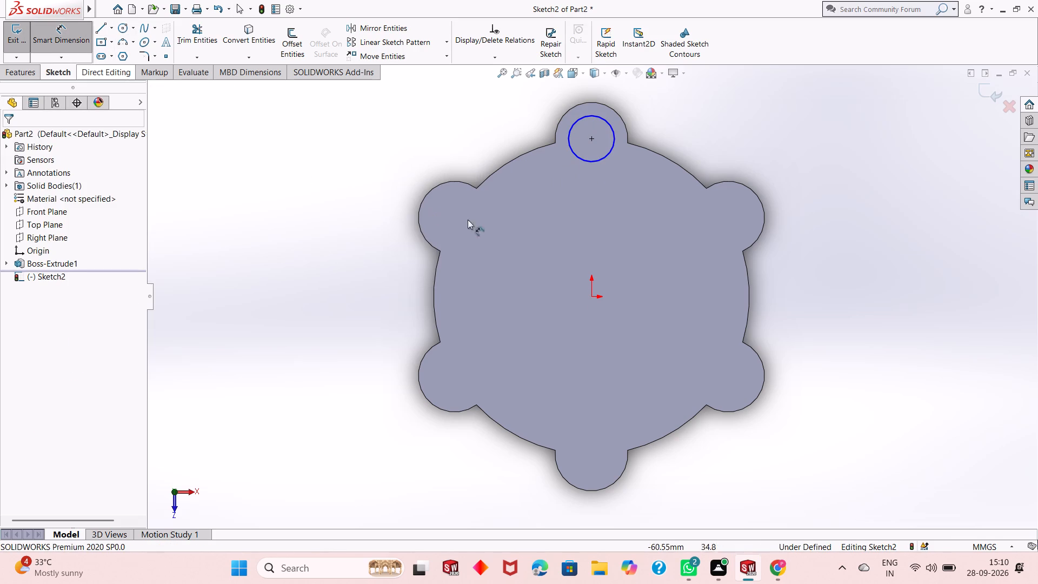
pyautogui.click(596, 163)
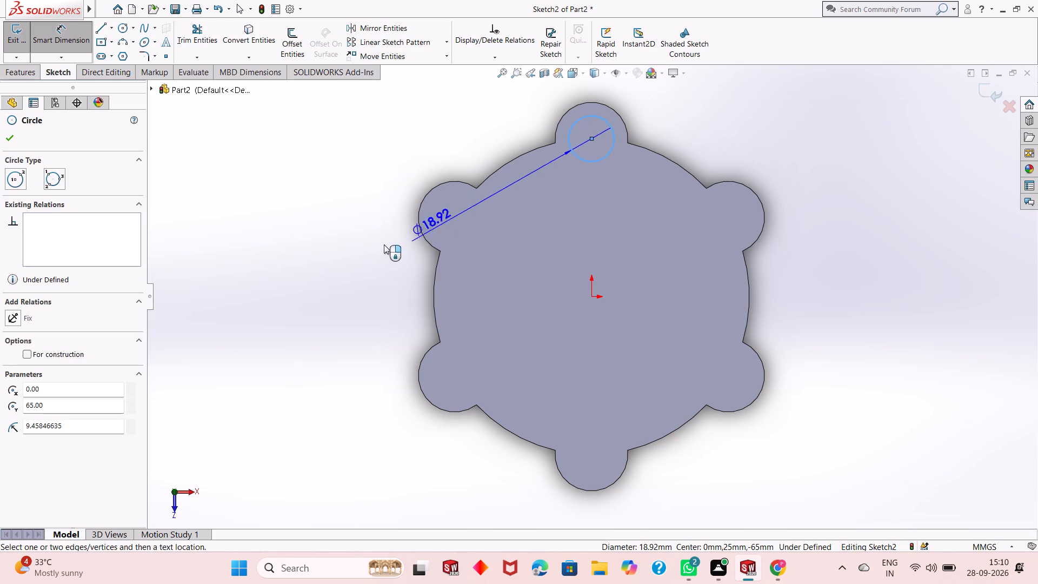
pyautogui.click(358, 267)
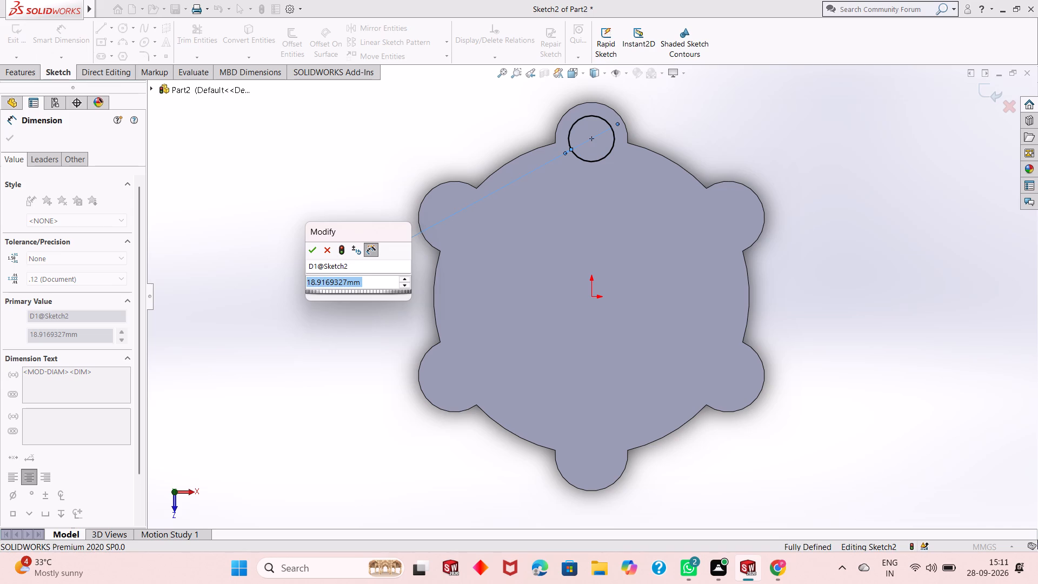
pyautogui.write('16')
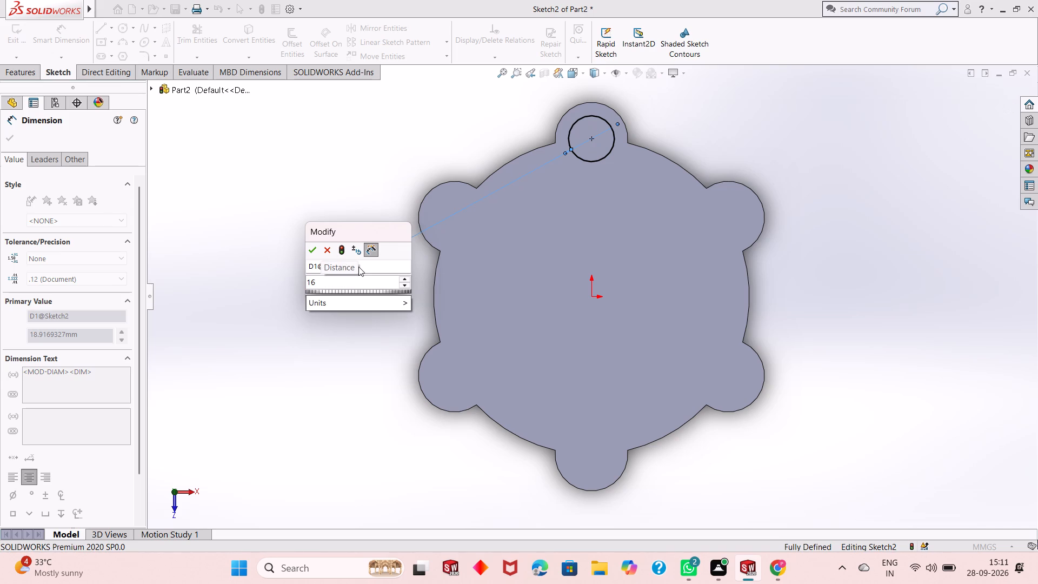
pyautogui.press('Return')
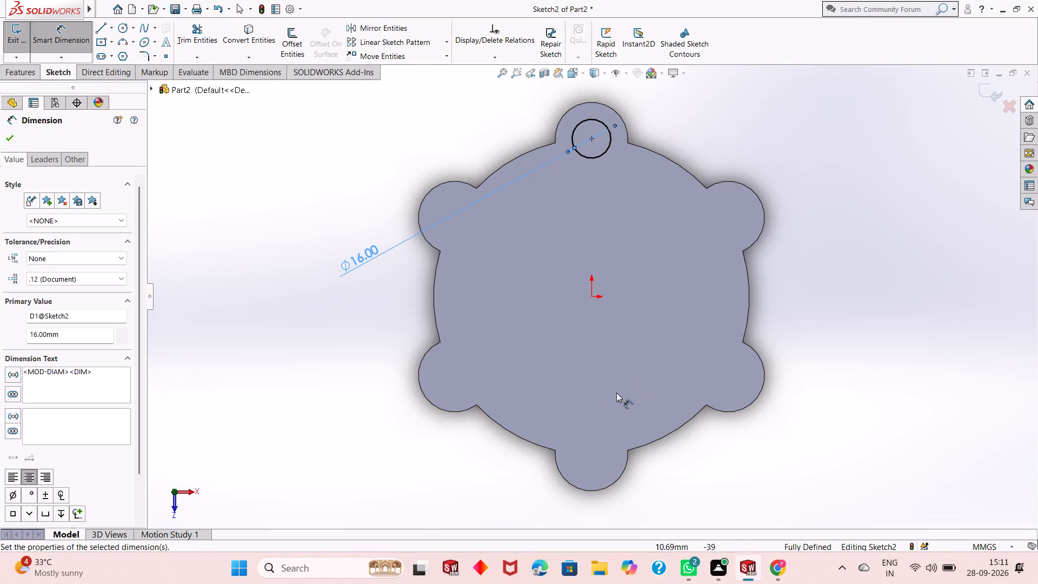
pyautogui.click(279, 193)
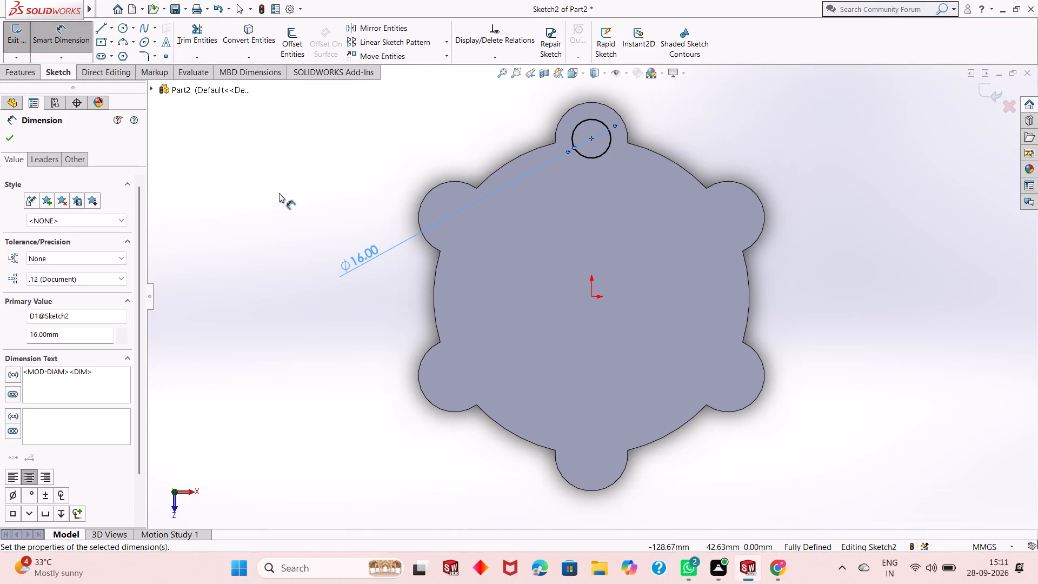
pyautogui.rightClick(279, 193)
pyautogui.click(302, 227)
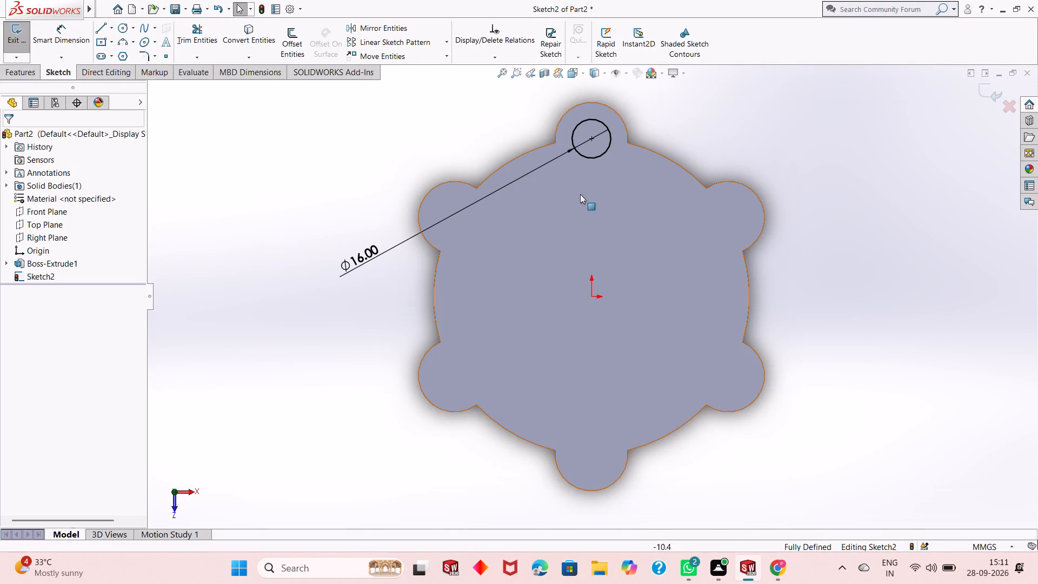
# Circular-pattern the 16 mm lobe circle about the origin as six equally spaced instances over 360°.
pyautogui.click(598, 157)
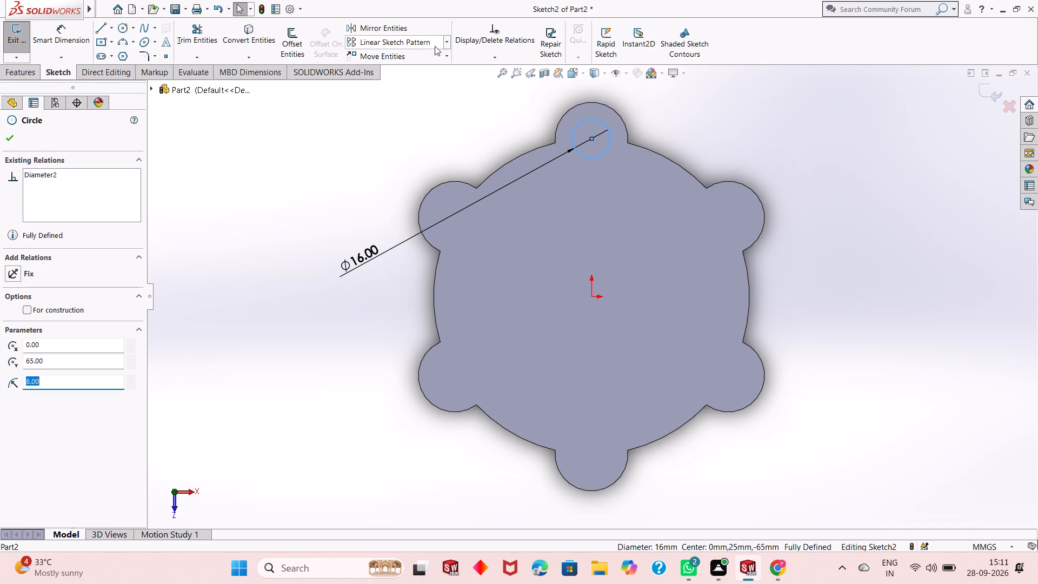
pyautogui.click(449, 45)
pyautogui.click(447, 64)
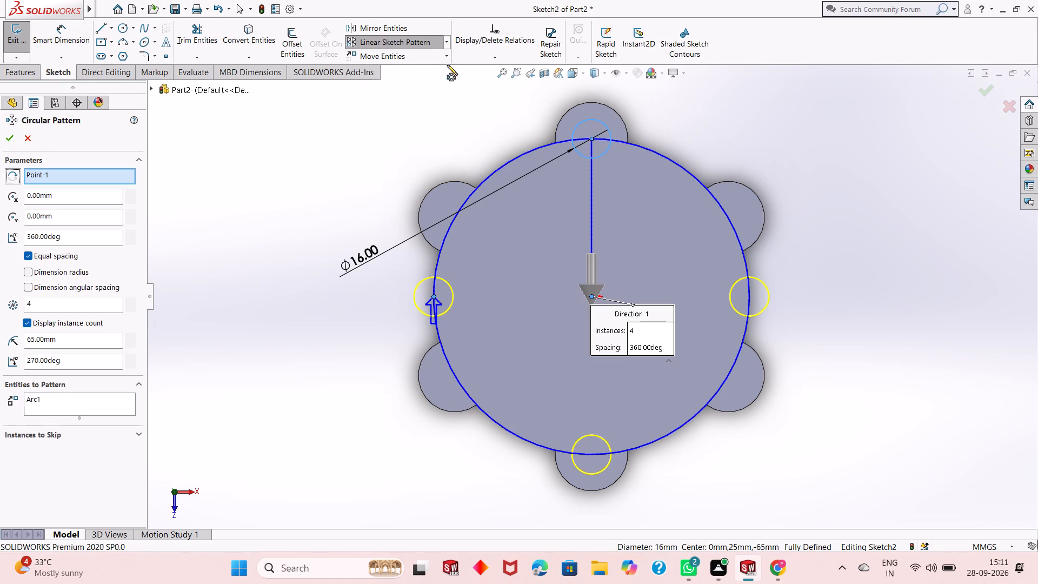
pyautogui.doubleClick(44, 303)
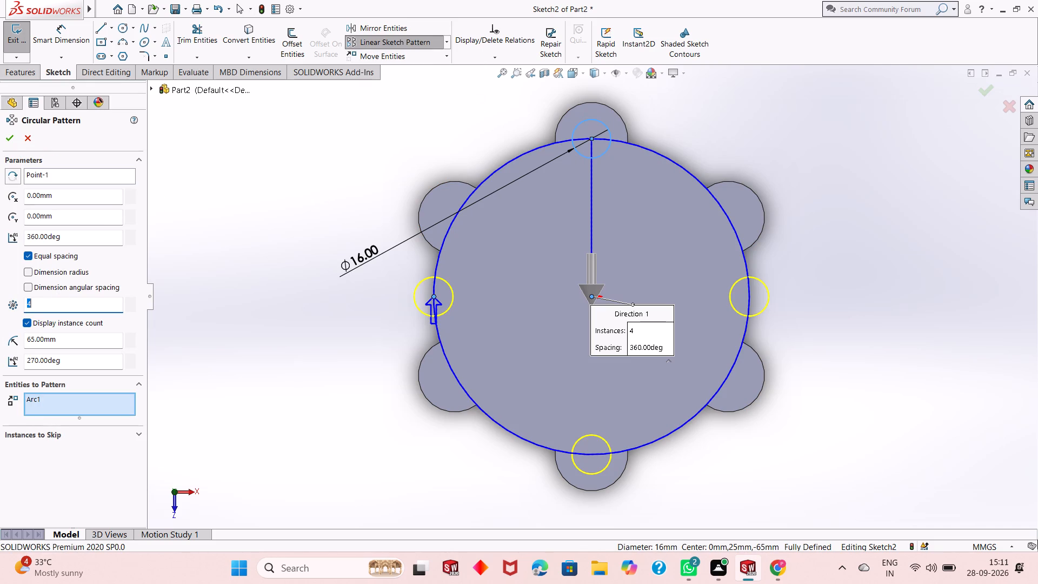
pyautogui.press('6')
pyautogui.press('Return')
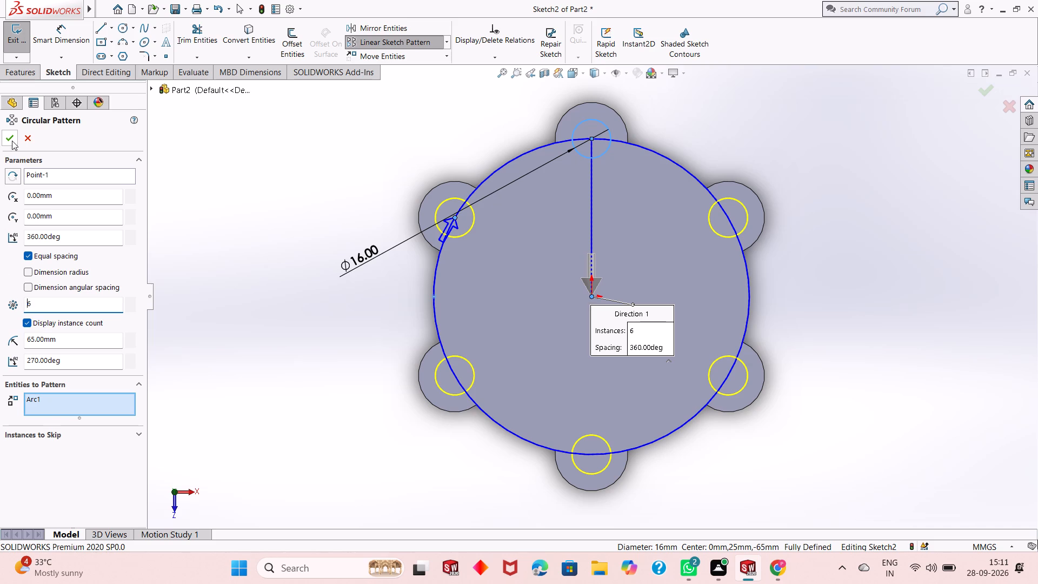
pyautogui.click(12, 138)
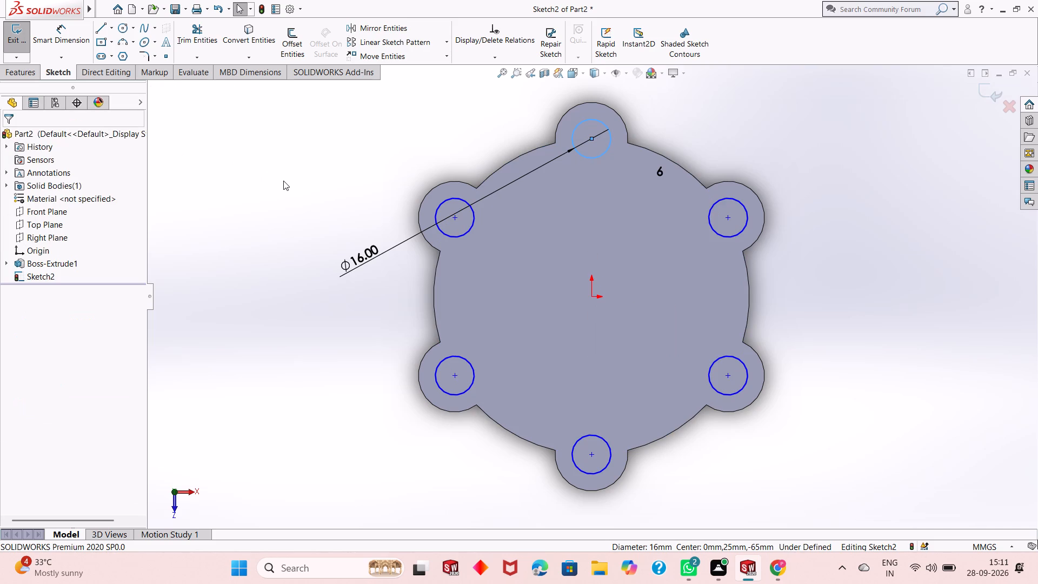
pyautogui.rightClick(223, 181)
pyautogui.click(223, 181)
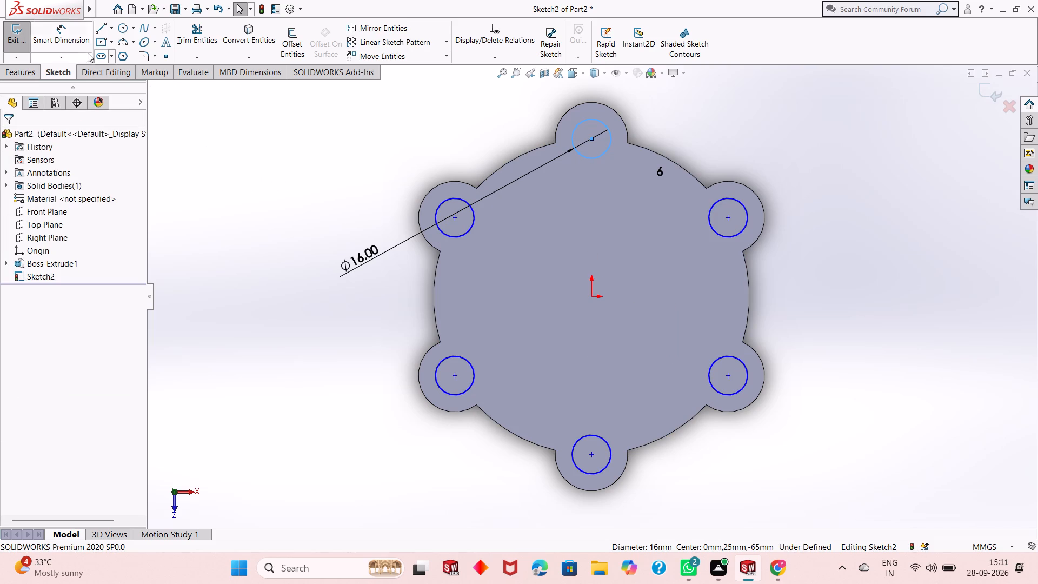
# Dimension the horizontal distance between the origin and the centre of the circle on the plate's upper-left lobe, placing it below the plate.
pyautogui.click(79, 44)
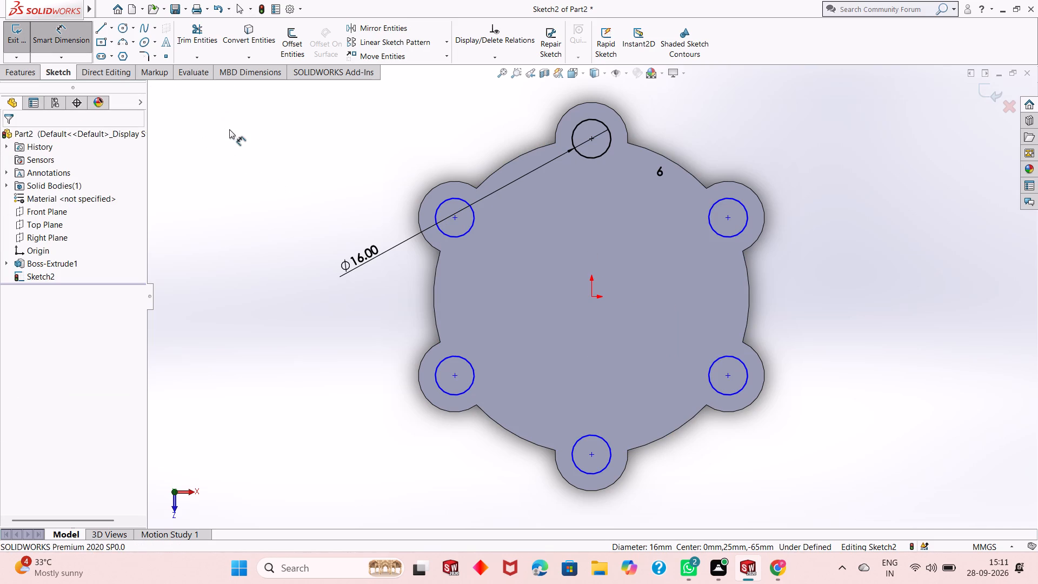
pyautogui.click(456, 221)
pyautogui.click(593, 296)
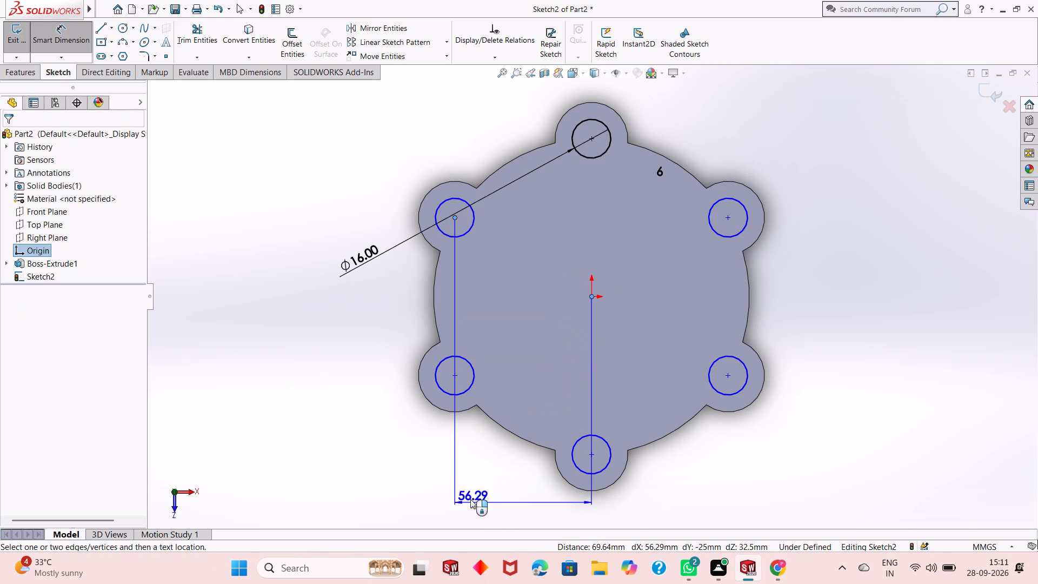
pyautogui.click(470, 499)
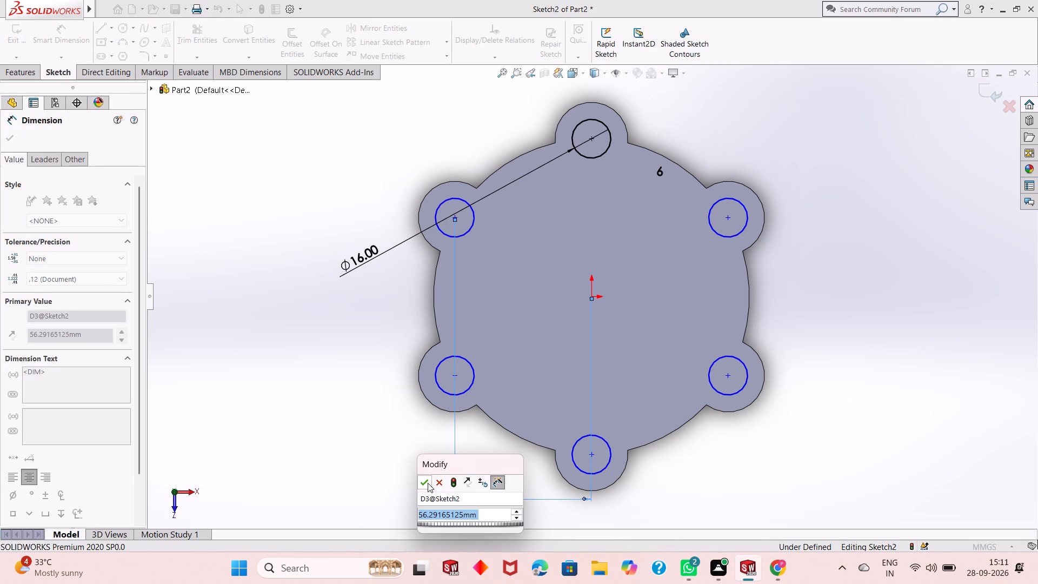
pyautogui.click(427, 483)
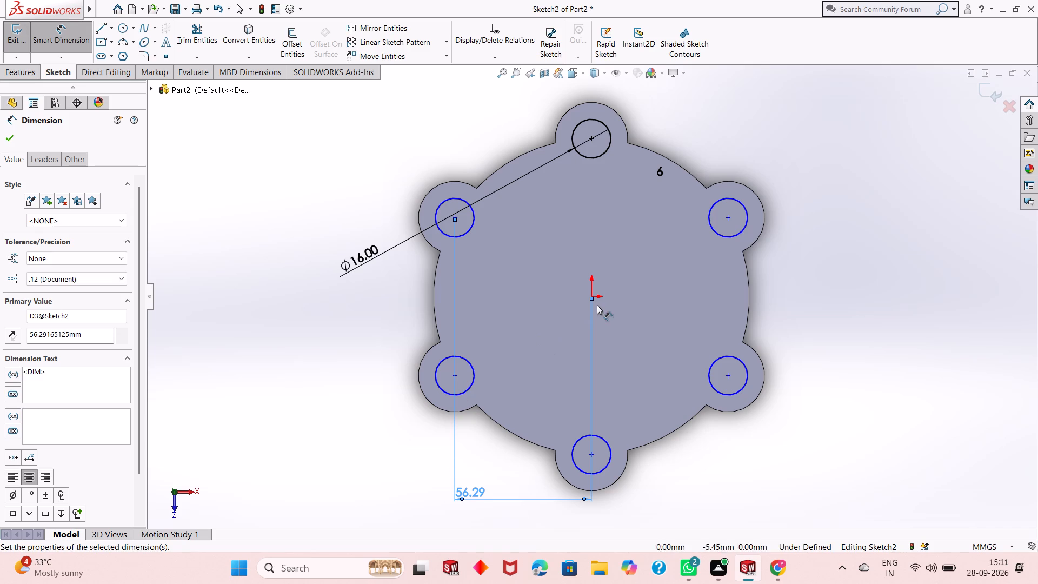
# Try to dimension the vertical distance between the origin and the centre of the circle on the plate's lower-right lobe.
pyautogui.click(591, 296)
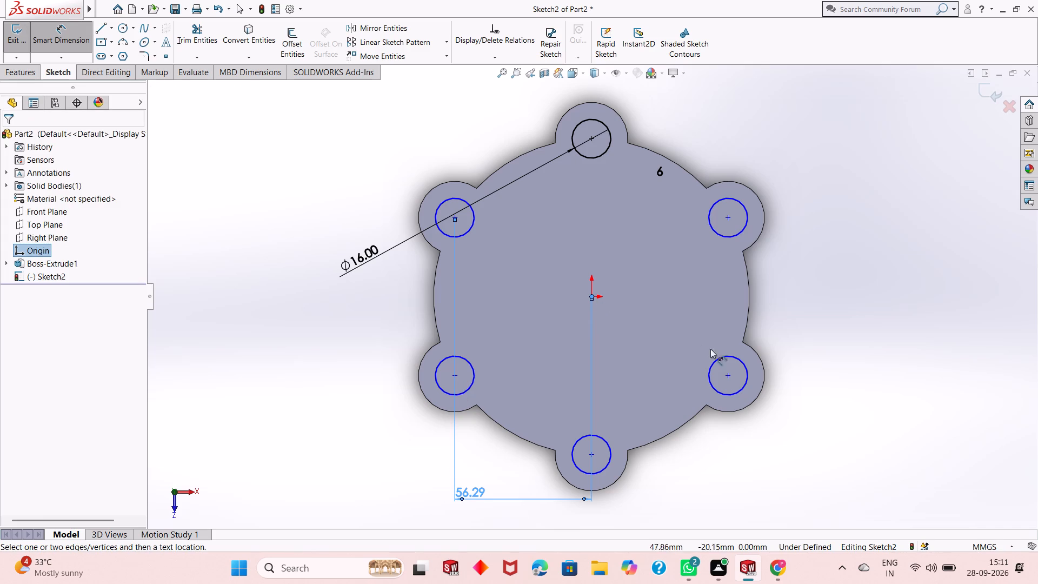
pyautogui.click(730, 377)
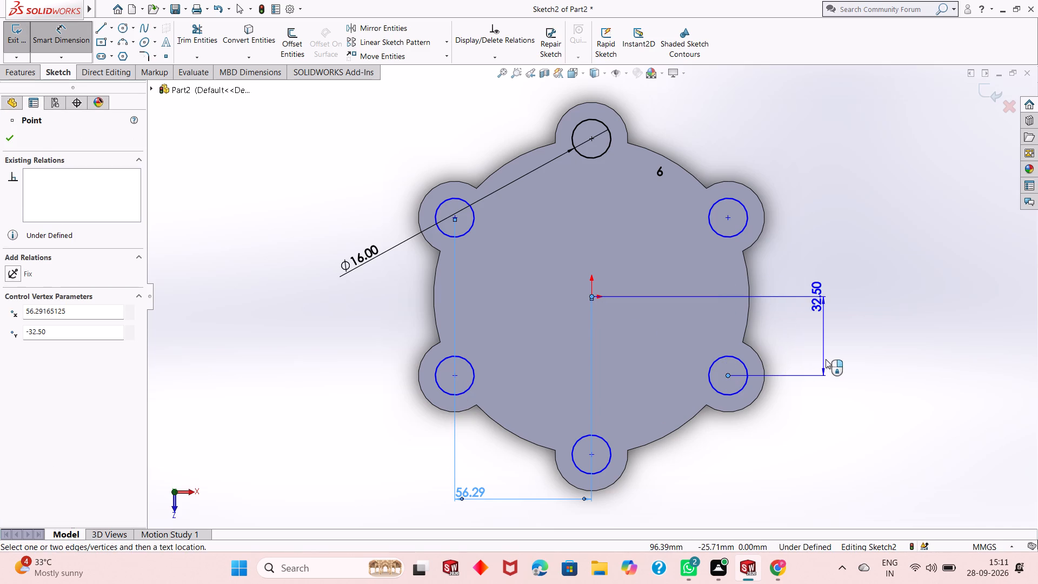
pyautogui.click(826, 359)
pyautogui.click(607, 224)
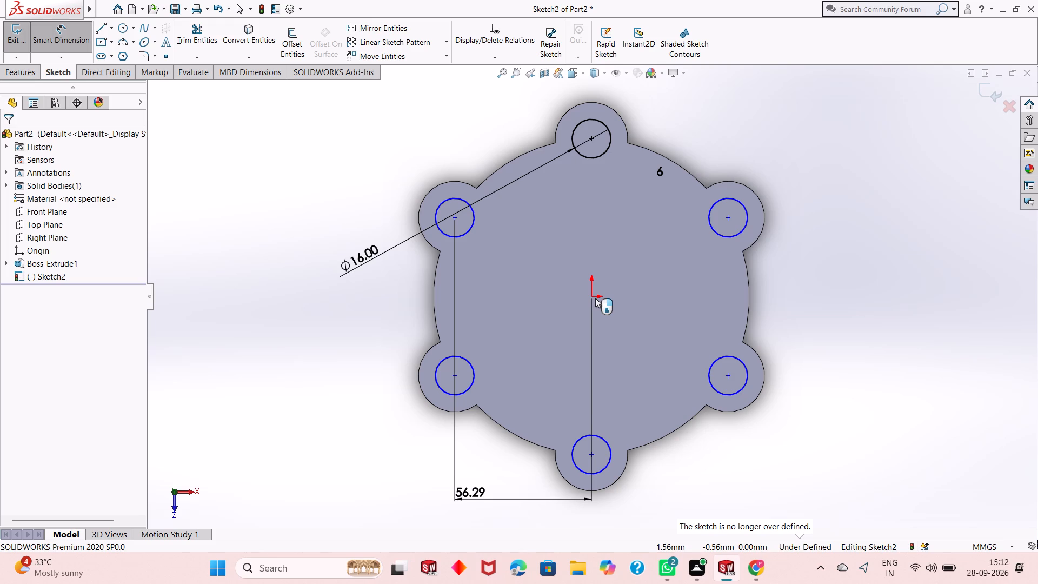
# Dimension the vertical distance between the origin and the centre of the circle on the lobe directly below it, accepting the proposed value.
pyautogui.click(594, 297)
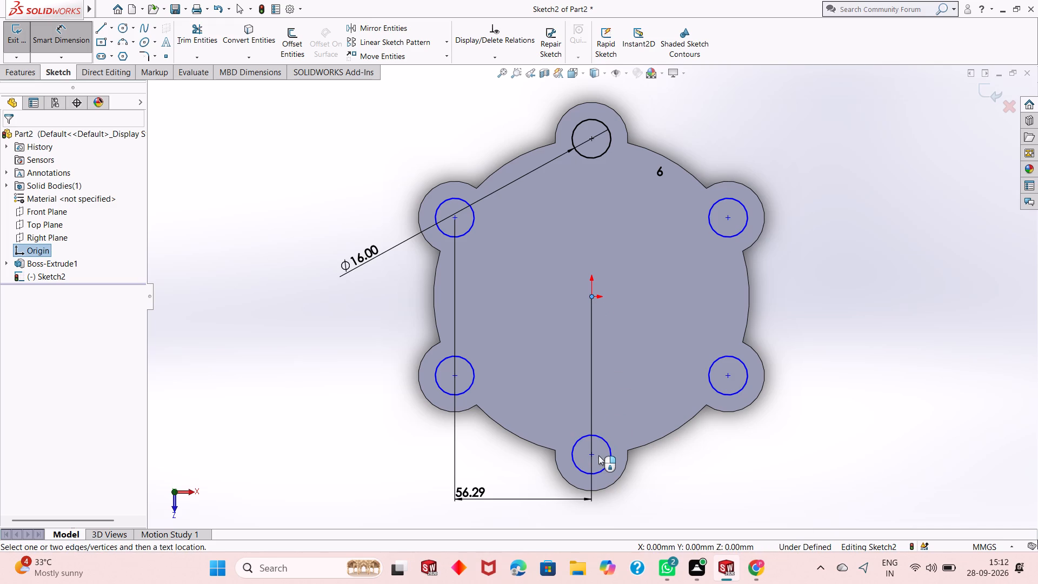
pyautogui.click(594, 455)
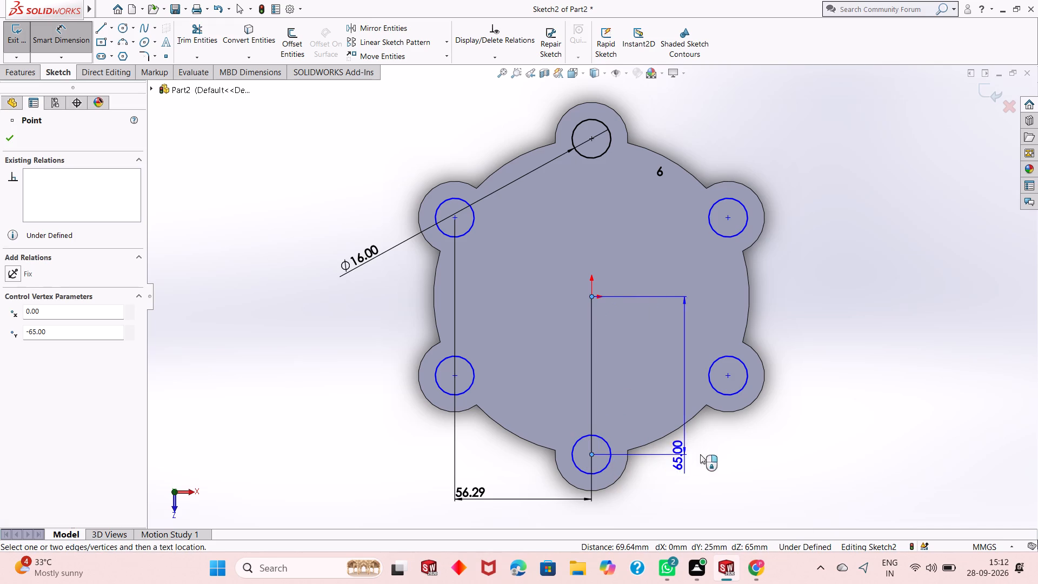
pyautogui.click(780, 434)
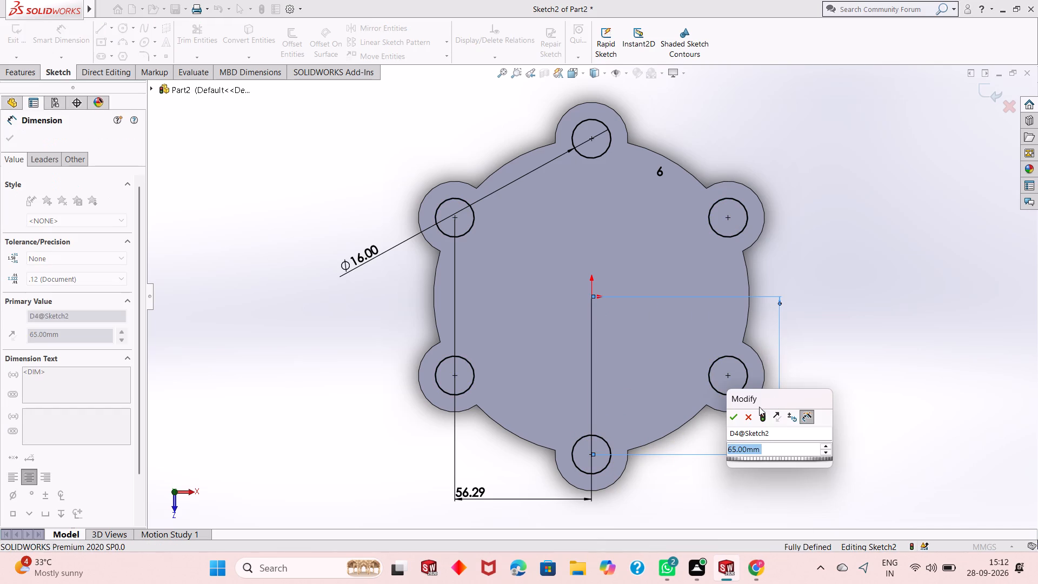
pyautogui.click(731, 414)
pyautogui.rightClick(818, 274)
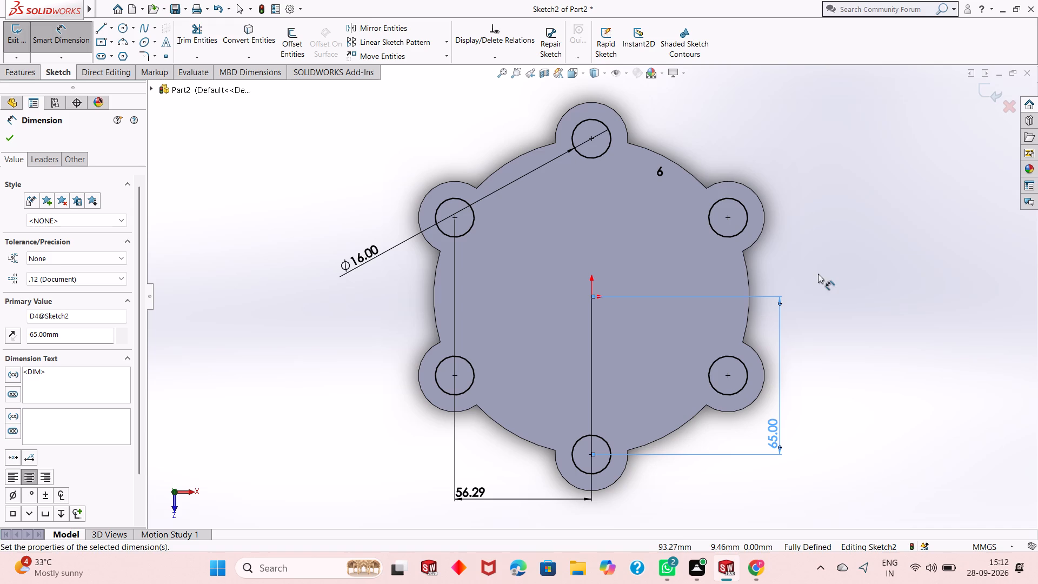
pyautogui.click(841, 307)
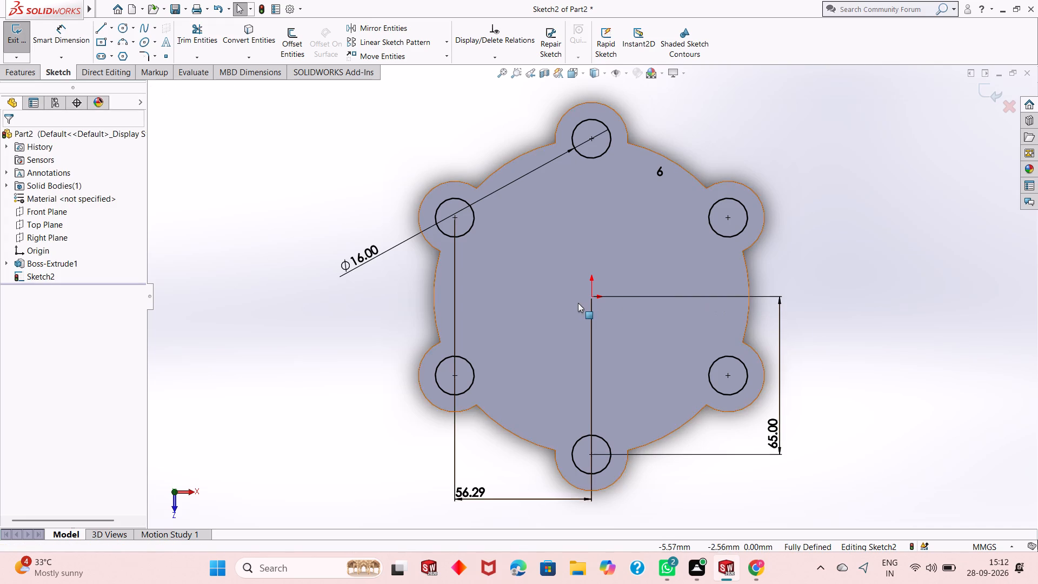
# Cut-extrude the six 16 mm circles through the lobes as a blind cut with a depth of 25 mm.
pyautogui.scroll(1, 582, 306)
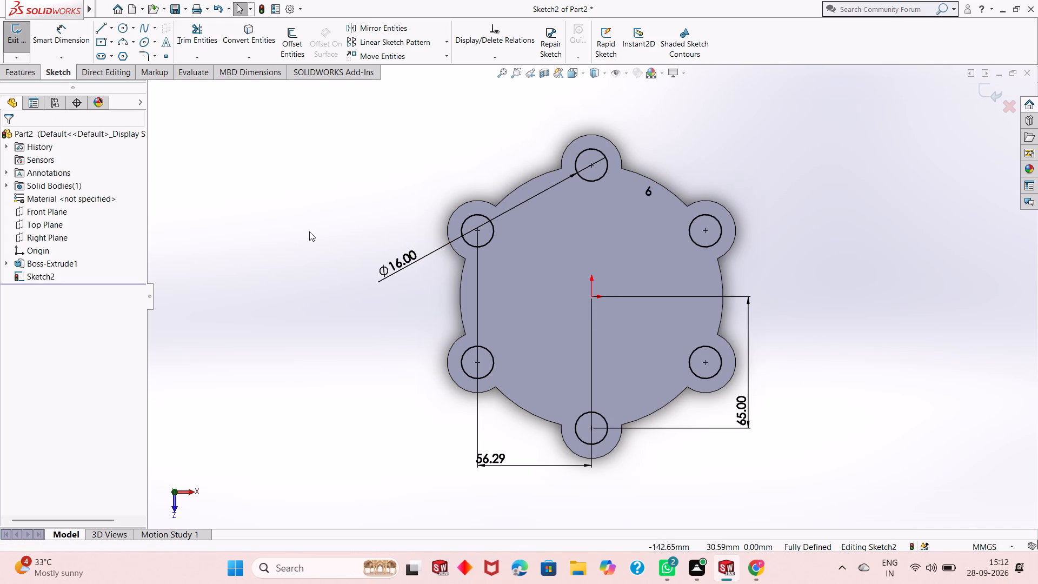
pyautogui.click(312, 231)
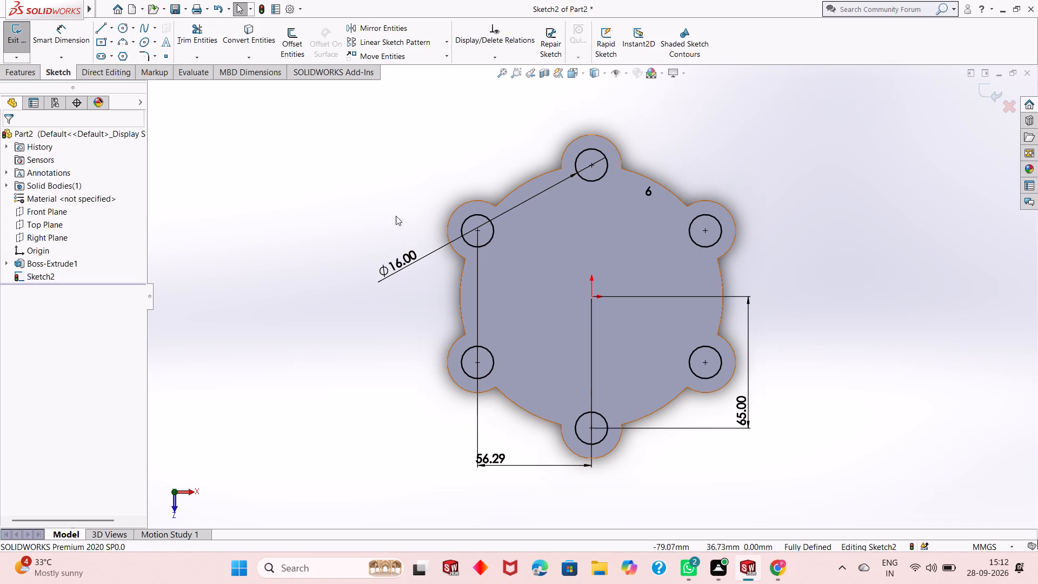
pyautogui.click(28, 72)
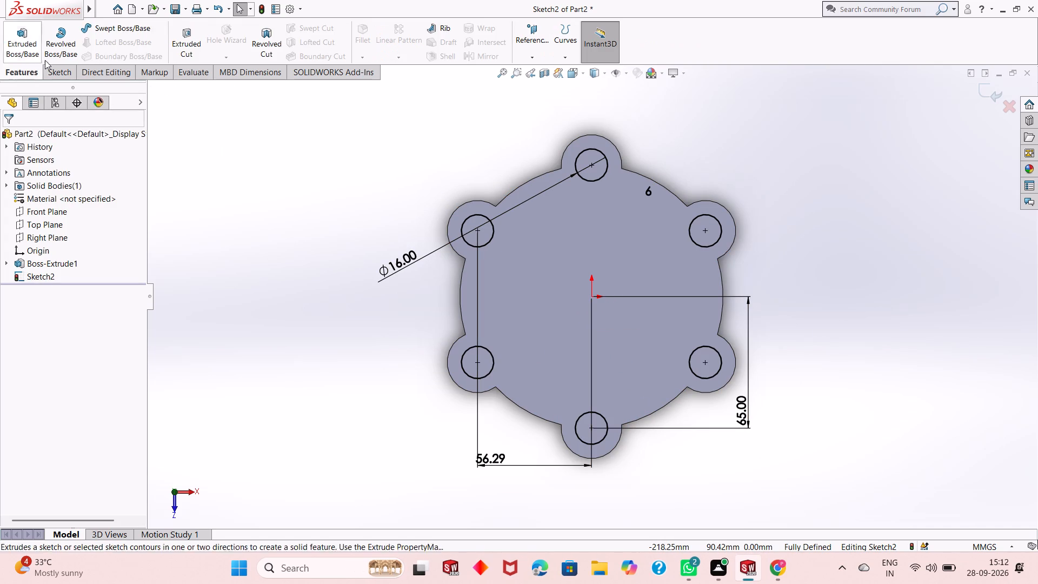
pyautogui.click(185, 40)
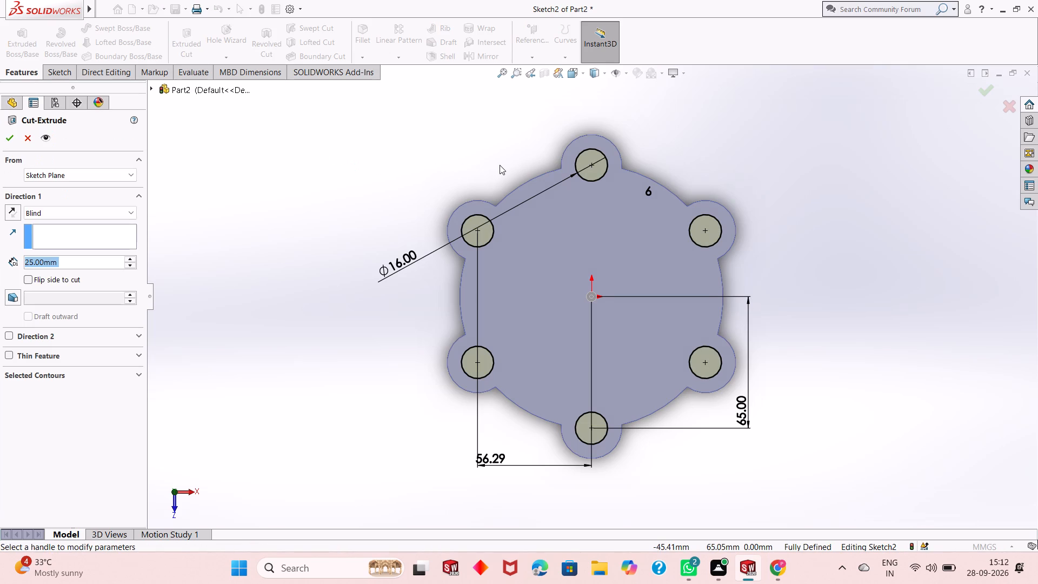
pyautogui.scroll(-1, 641, 261)
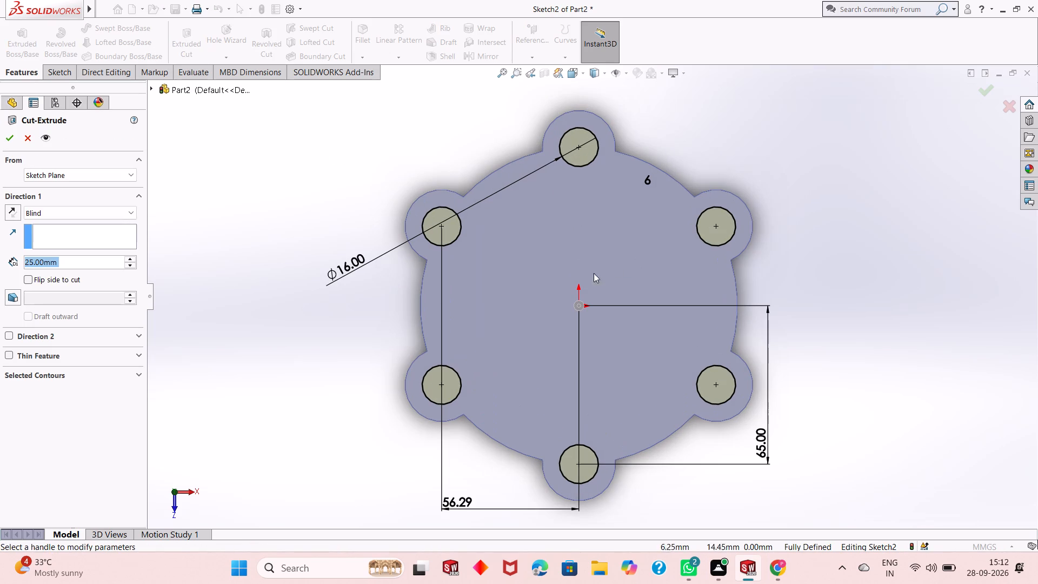
pyautogui.scroll(1, 558, 293)
pyautogui.scroll(-1, 610, 272)
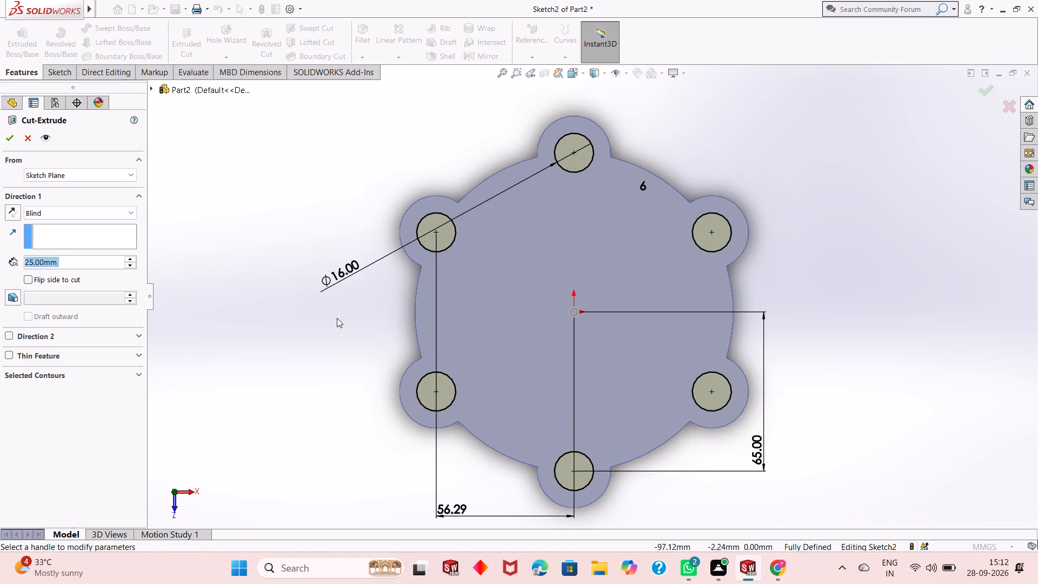
pyautogui.moveTo(337, 319); pyautogui.dragTo(410, 201, button='middle')
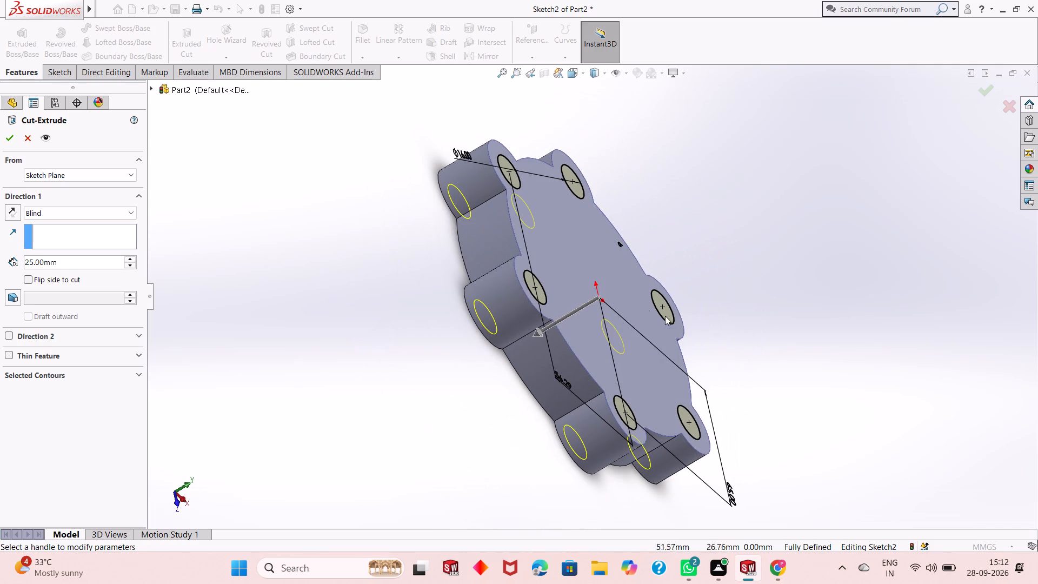
pyautogui.moveTo(697, 373); pyautogui.dragTo(761, 249, button='middle')
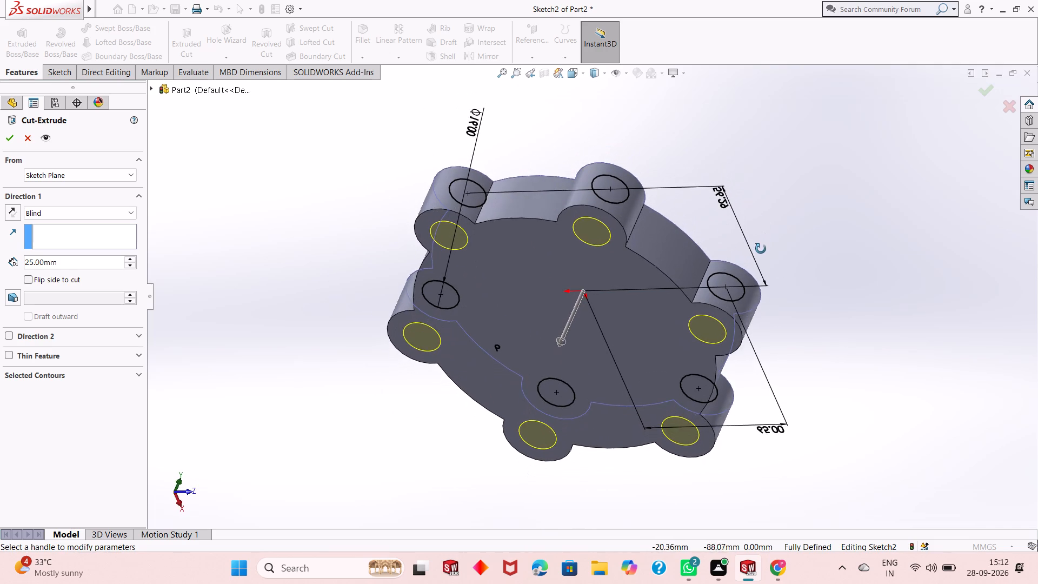
pyautogui.moveTo(761, 249); pyautogui.dragTo(687, 341, button='middle')
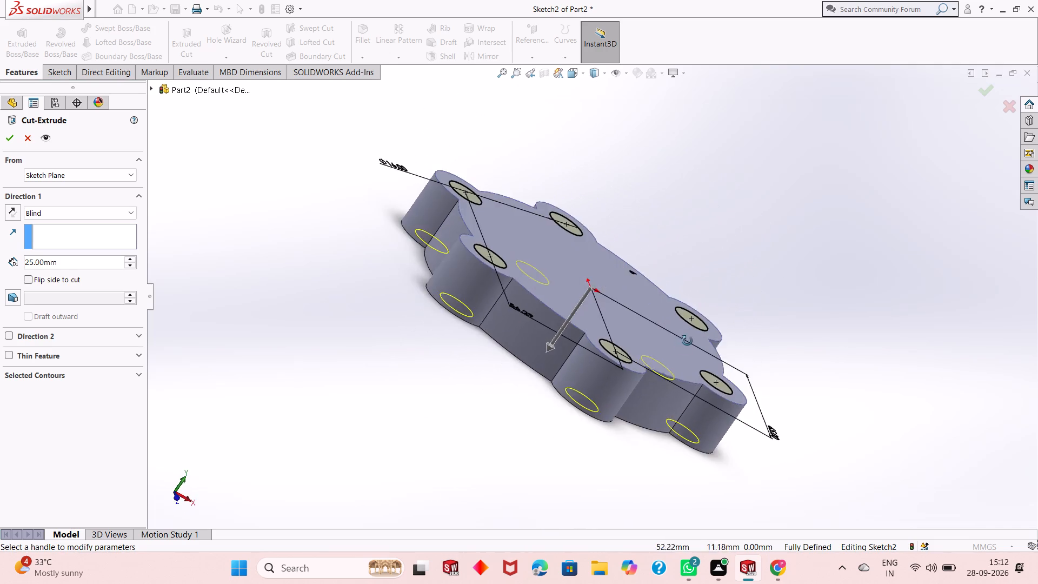
pyautogui.moveTo(687, 341); pyautogui.dragTo(667, 424, button='middle')
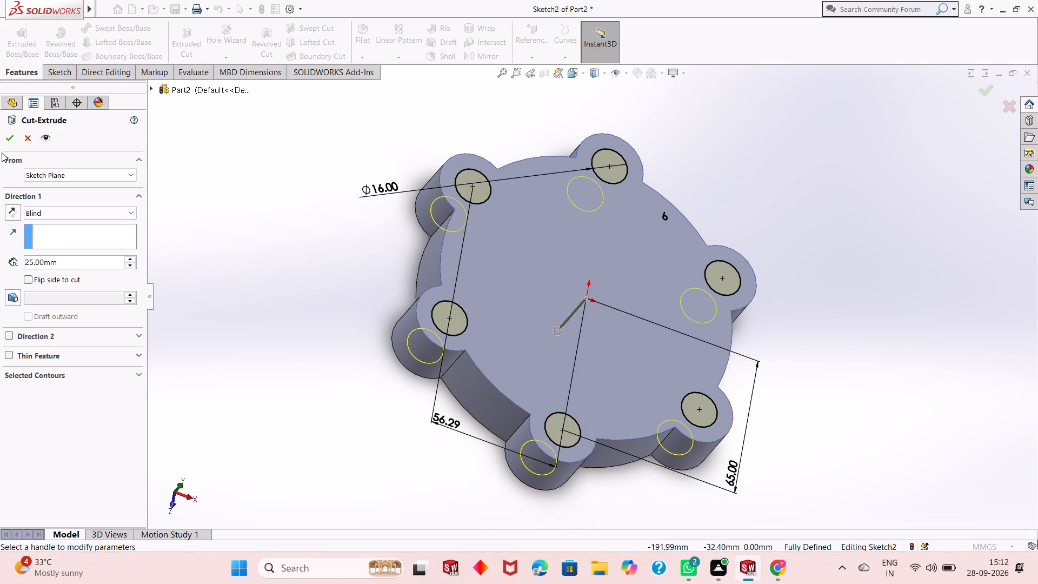
pyautogui.click(8, 137)
pyautogui.click(338, 276)
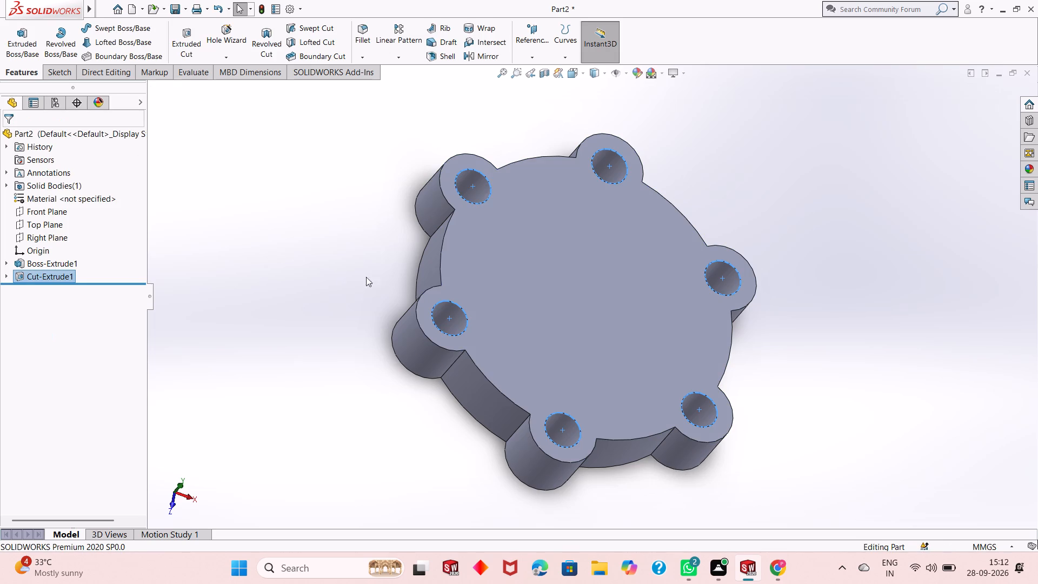
# Start a new sketch on the top face of the lobed disc, viewed straight on.
pyautogui.moveTo(596, 254); pyautogui.dragTo(588, 271, button='middle')
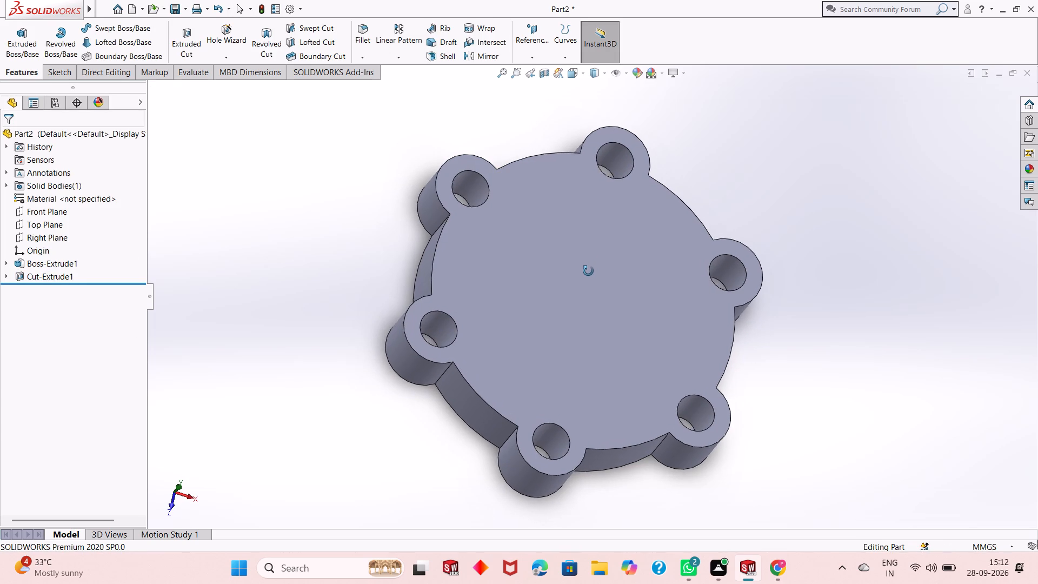
pyautogui.moveTo(588, 271); pyautogui.dragTo(588, 333, button='middle')
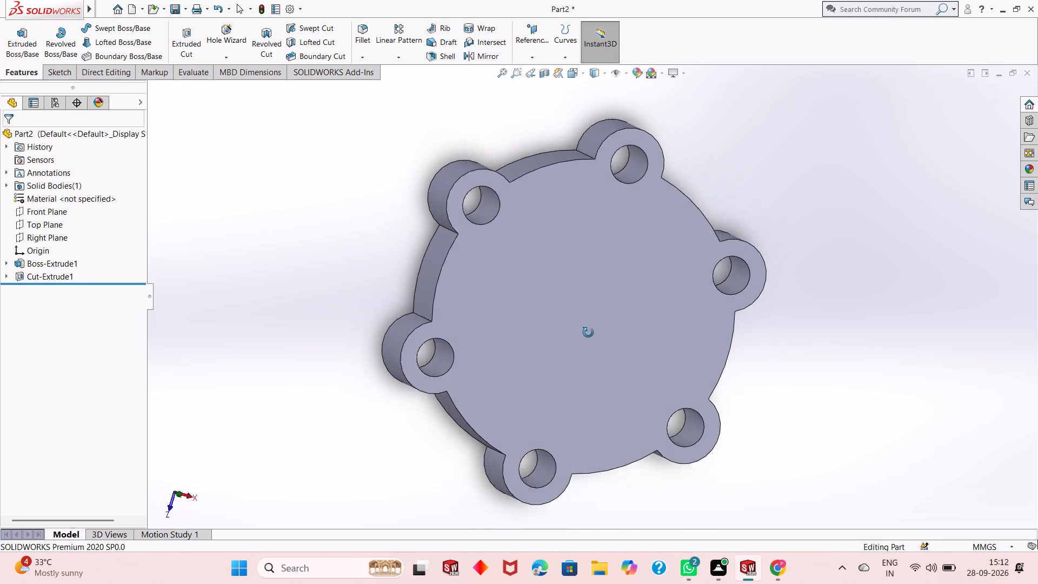
pyautogui.moveTo(588, 333); pyautogui.dragTo(582, 275, button='middle')
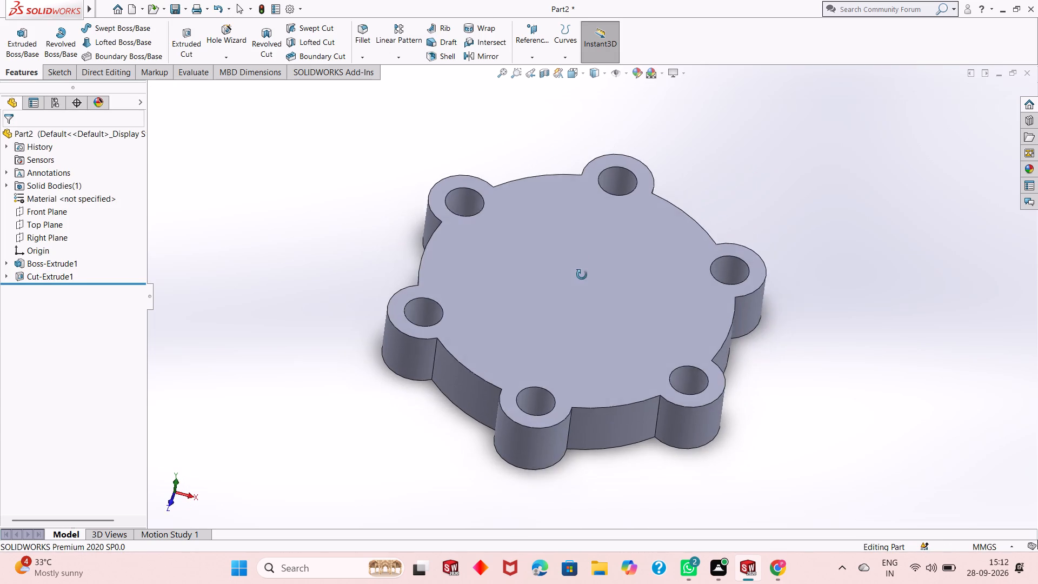
pyautogui.moveTo(582, 275); pyautogui.dragTo(582, 280, button='middle')
pyautogui.click(623, 245)
pyautogui.click(673, 211)
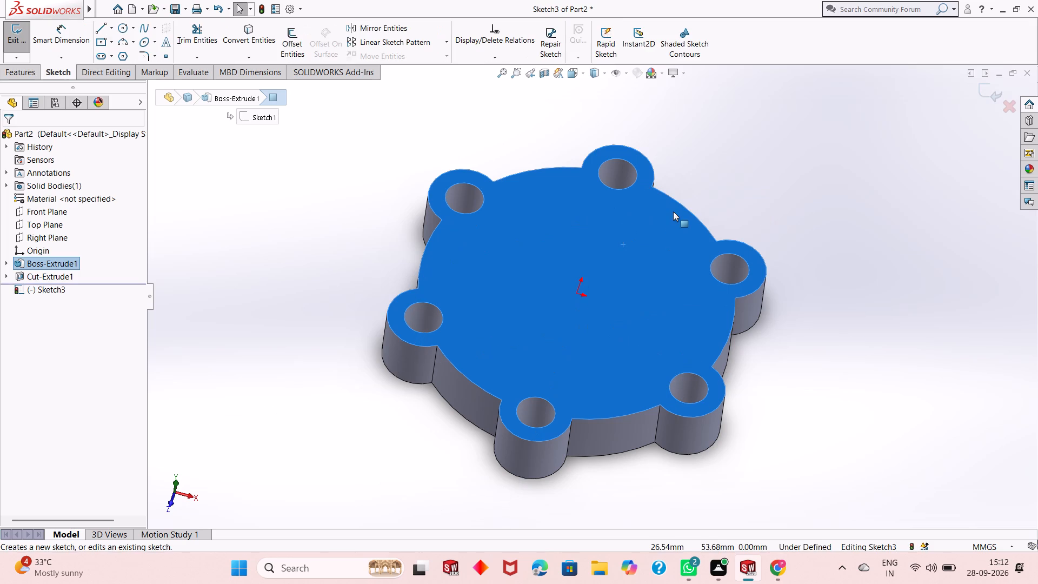
pyautogui.hotkey('ctrl', '8')
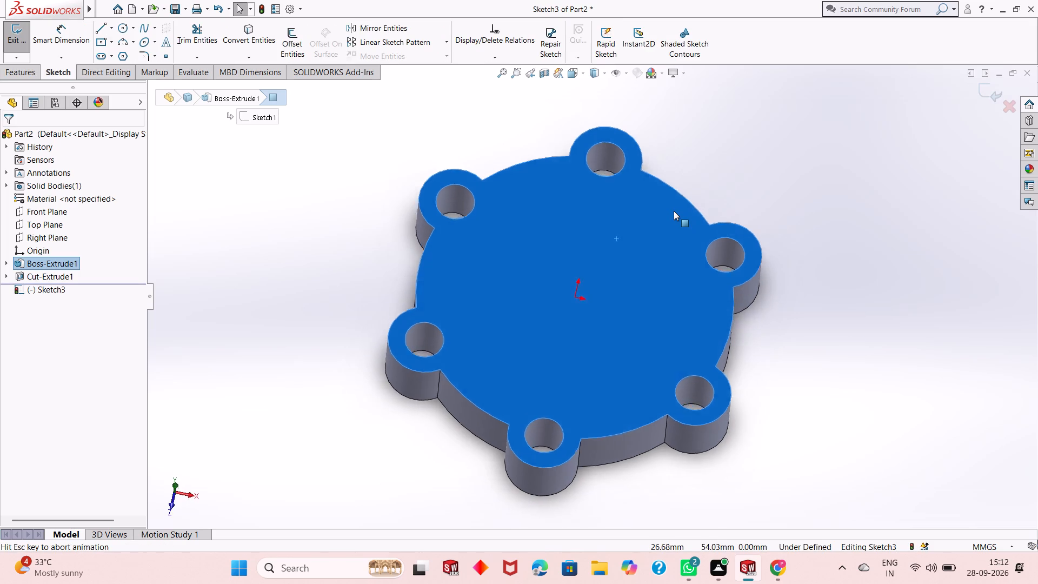
pyautogui.click(304, 277)
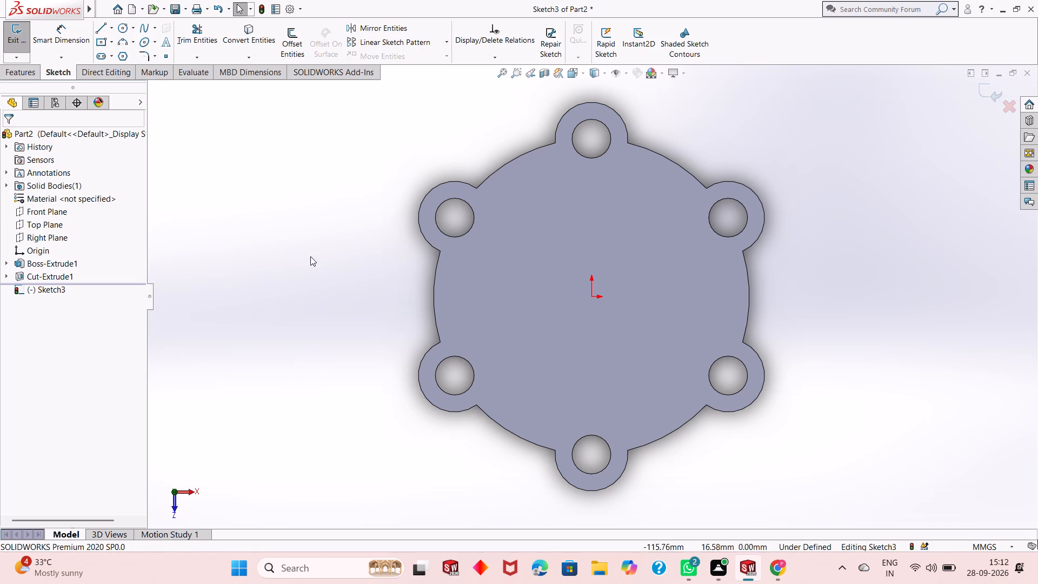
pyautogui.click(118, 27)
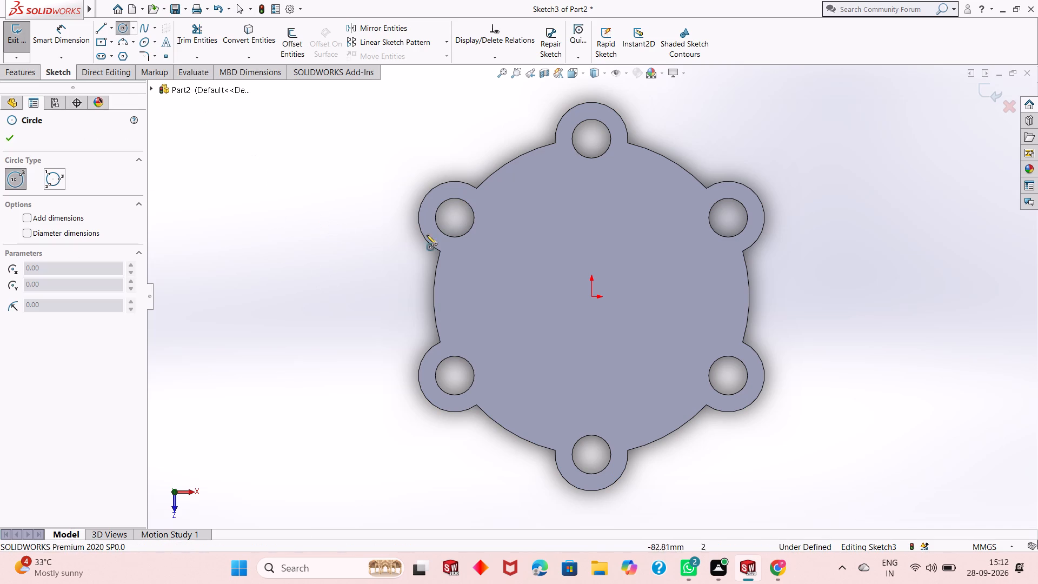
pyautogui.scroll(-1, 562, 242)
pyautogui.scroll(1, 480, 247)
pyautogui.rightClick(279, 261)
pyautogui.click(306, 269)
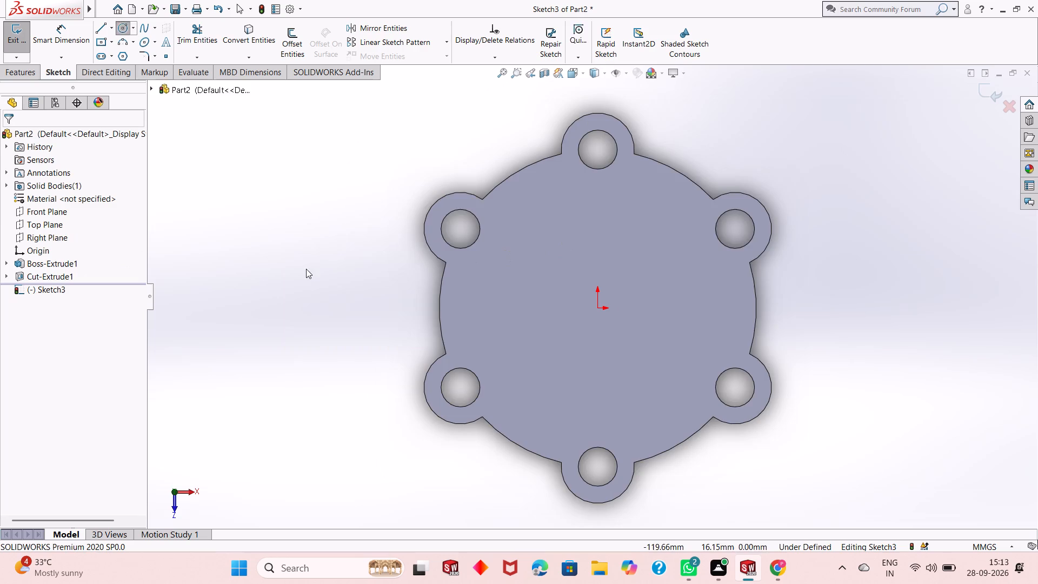
# Examine the disc's underside, side walls and six lobe holes from several angles and distances.
pyautogui.moveTo(548, 355); pyautogui.dragTo(565, 297, button='middle')
pyautogui.scroll(1, 643, 402)
pyautogui.moveTo(643, 403); pyautogui.dragTo(644, 400, button='middle')
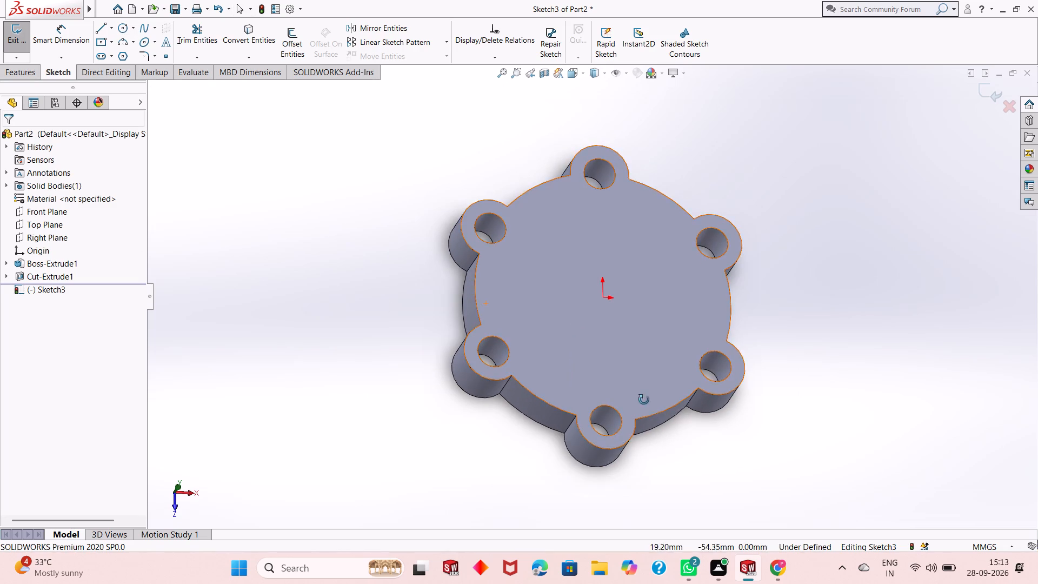
pyautogui.moveTo(644, 400); pyautogui.dragTo(829, 213, button='middle')
pyautogui.scroll(-4, 661, 266)
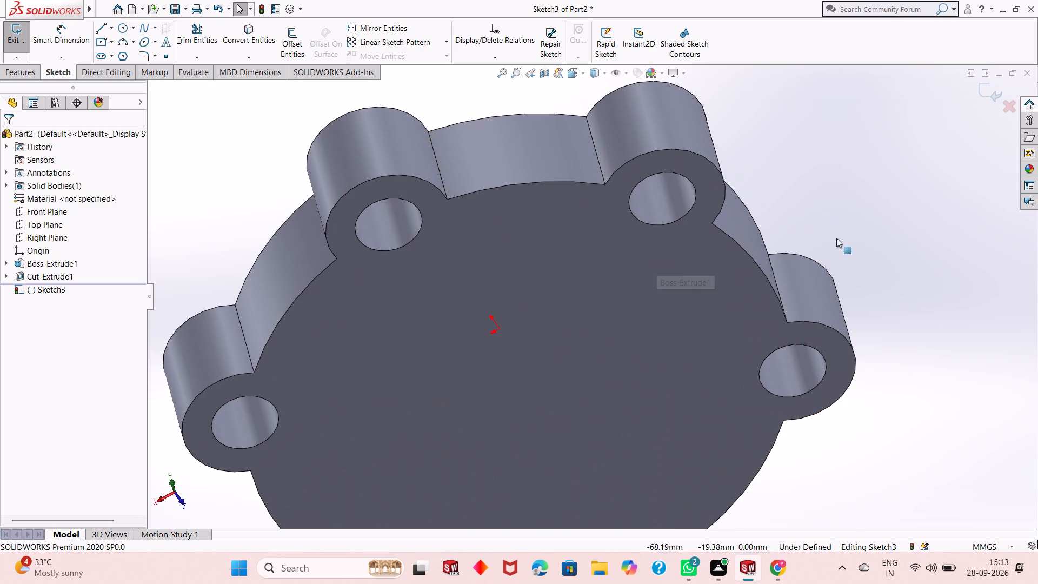
pyautogui.moveTo(840, 237); pyautogui.dragTo(807, 169, button='middle')
pyautogui.scroll(-2, 366, 208)
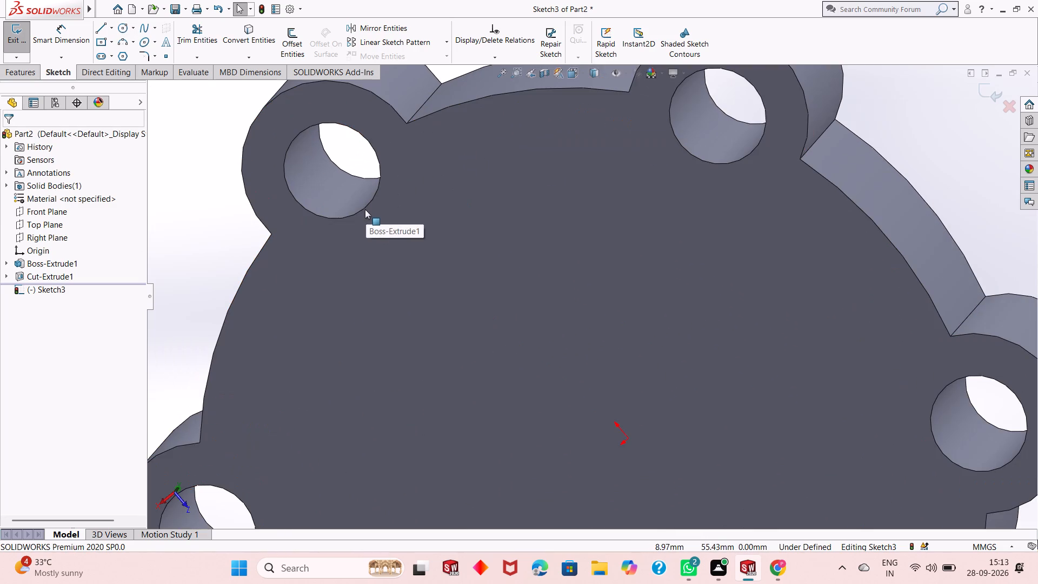
pyautogui.scroll(-2, 329, 240)
pyautogui.scroll(7, 329, 251)
pyautogui.scroll(-2, 694, 462)
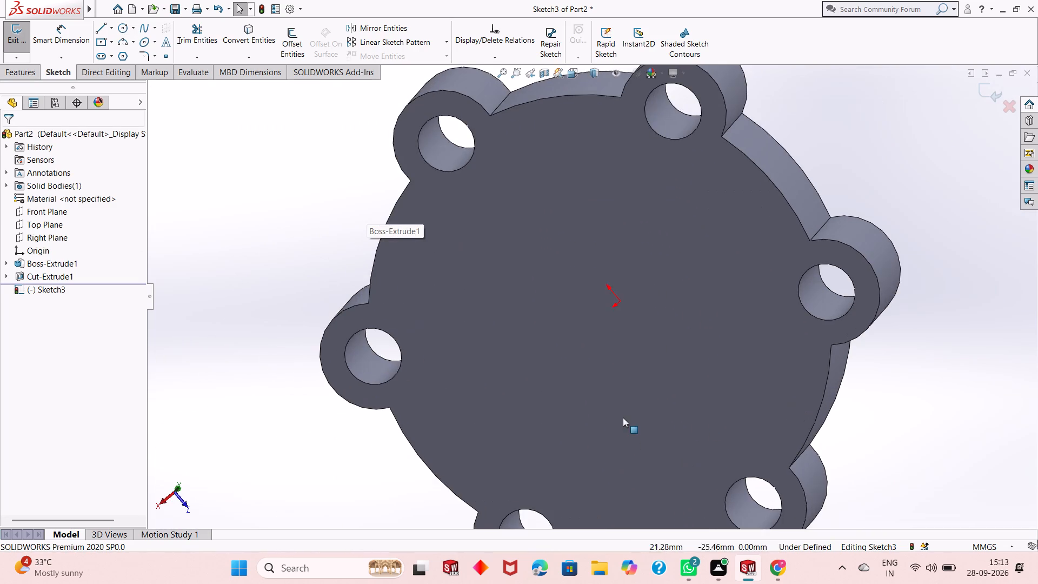
pyautogui.scroll(-1, 615, 415)
pyautogui.scroll(-2, 342, 346)
pyautogui.scroll(6, 342, 348)
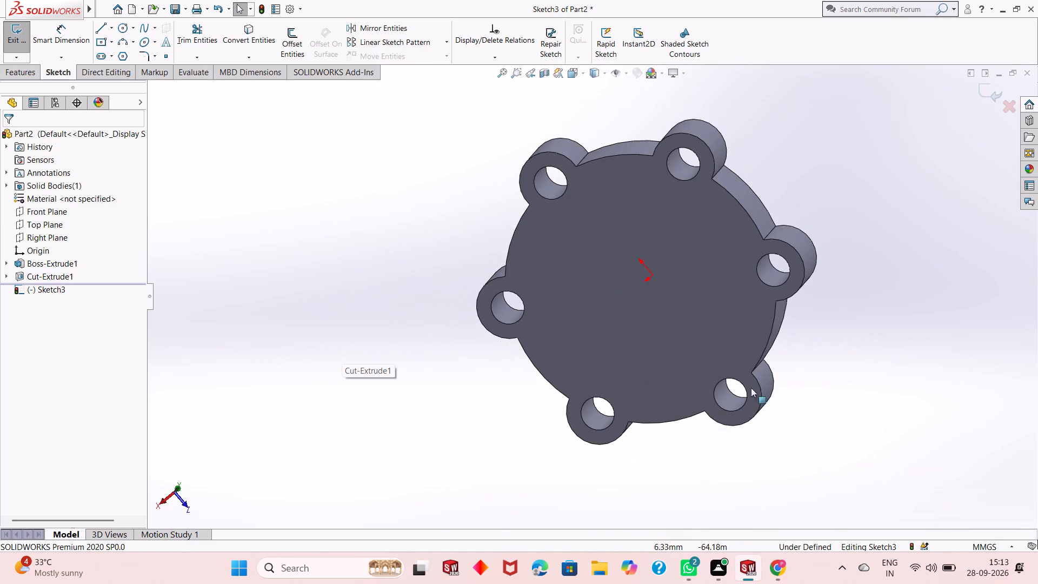
pyautogui.scroll(-4, 847, 375)
pyautogui.scroll(-3, 539, 346)
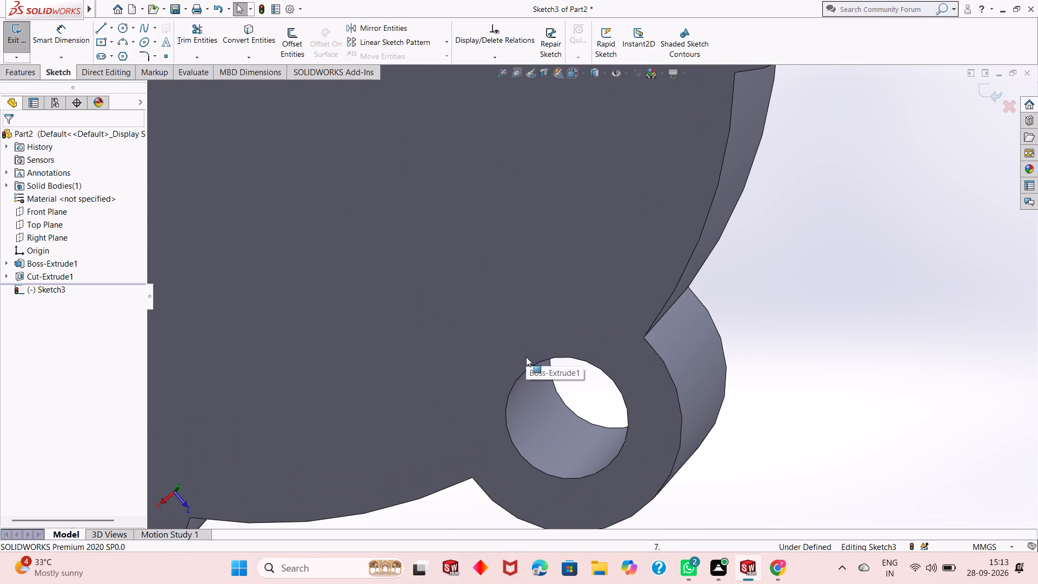
pyautogui.scroll(4, 526, 368)
pyautogui.scroll(3, 385, 380)
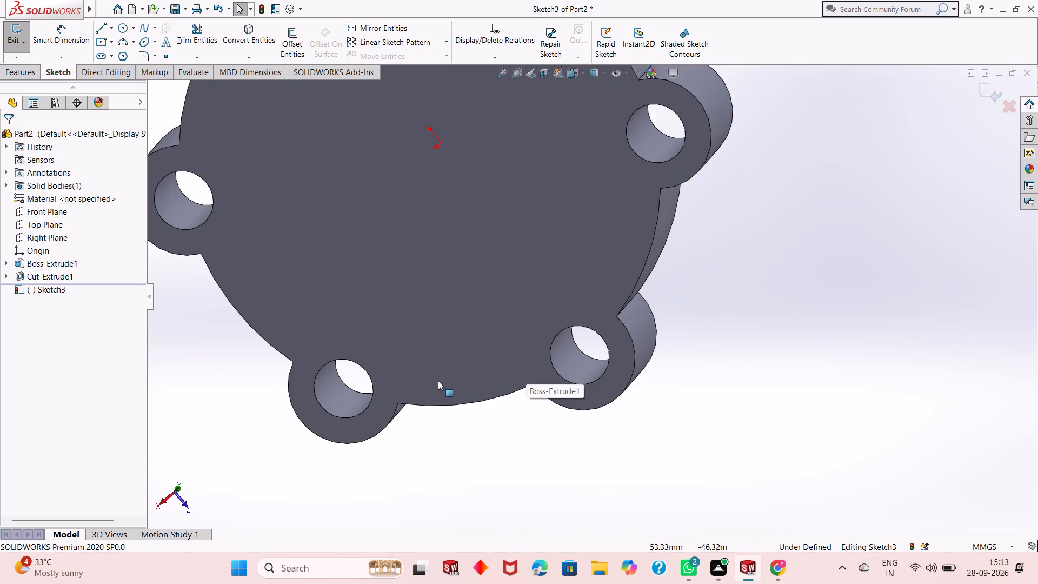
pyautogui.scroll(3, 438, 381)
pyautogui.scroll(-2, 526, 158)
pyautogui.scroll(2, 532, 234)
pyautogui.scroll(-1, 530, 250)
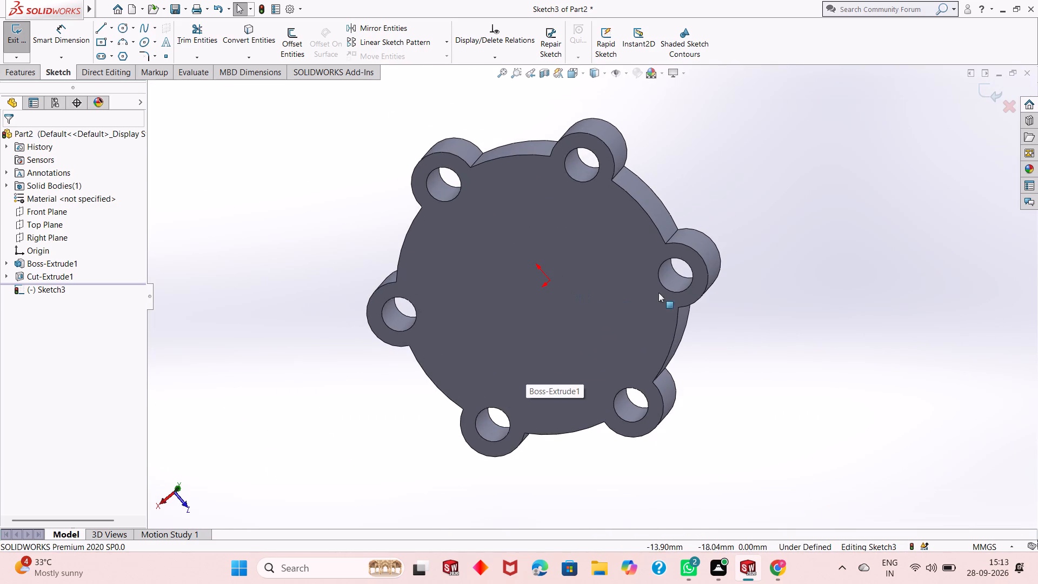
pyautogui.moveTo(767, 302); pyautogui.dragTo(637, 343, button='middle')
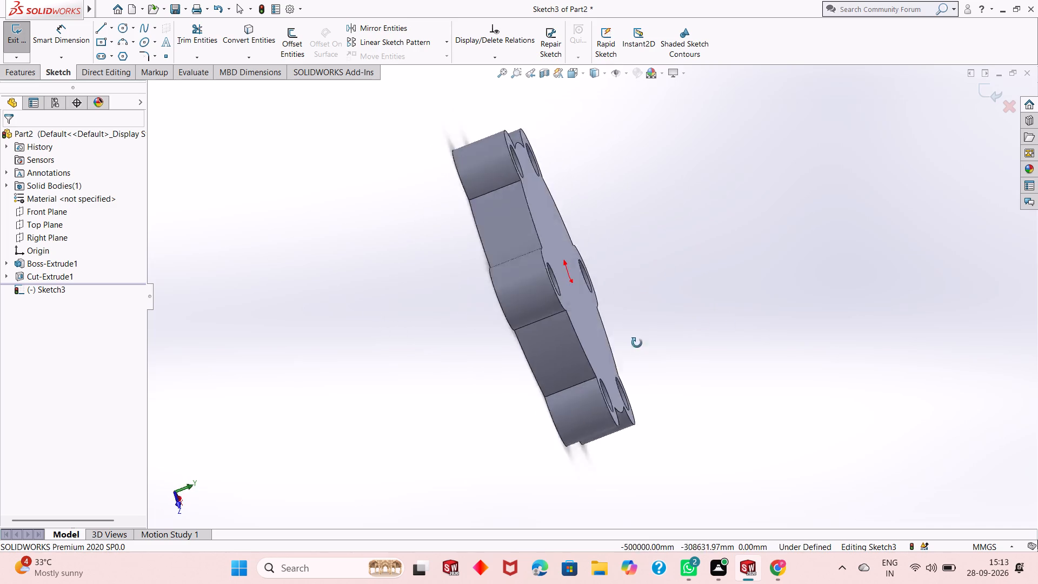
pyautogui.moveTo(637, 343); pyautogui.dragTo(599, 350, button='middle')
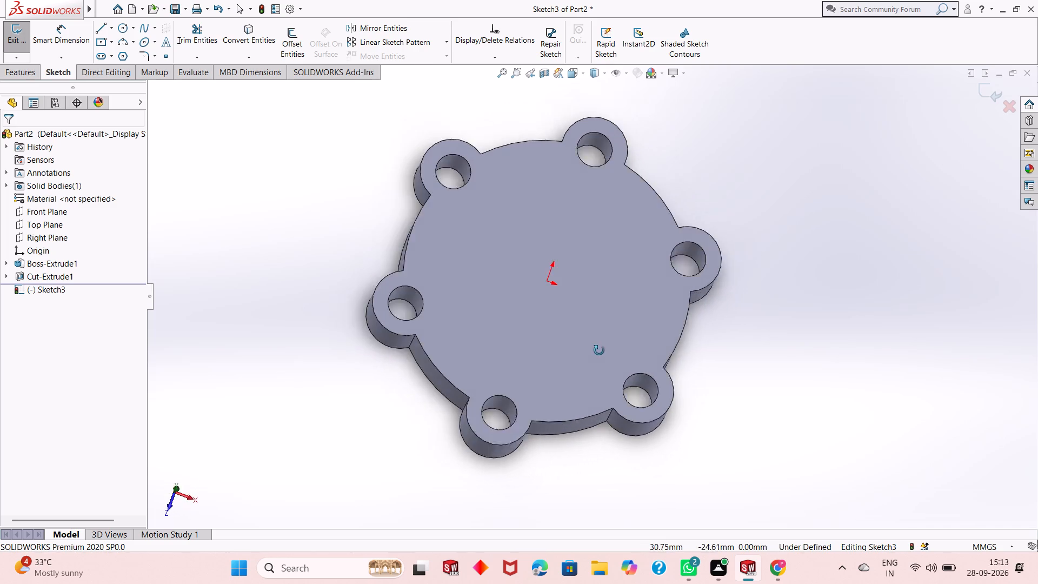
pyautogui.moveTo(599, 350); pyautogui.dragTo(542, 475, button='middle')
pyautogui.moveTo(594, 315); pyautogui.dragTo(603, 358, button='middle')
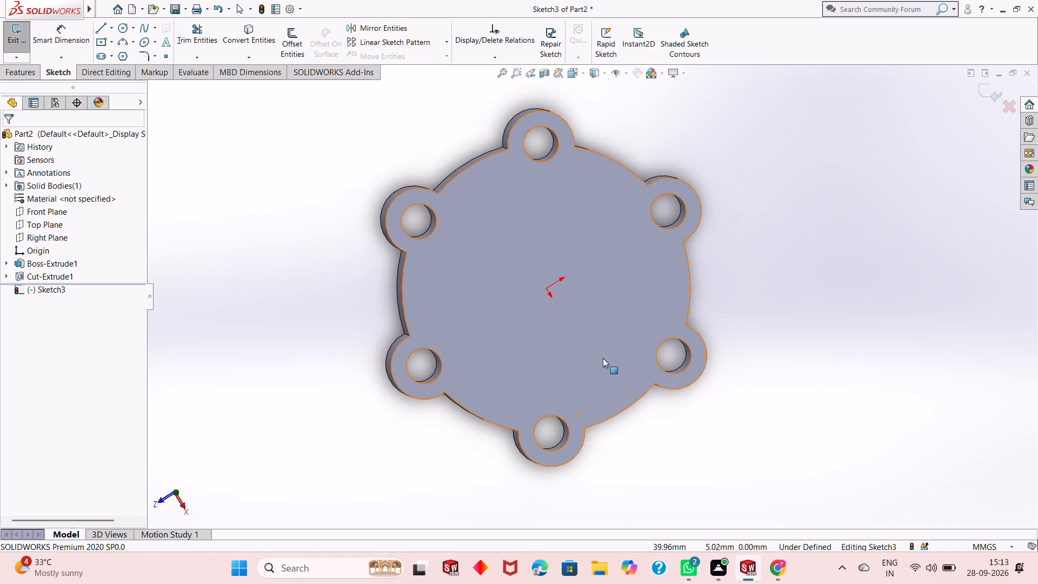
# Sketch a circle about 84 mm in diameter centred on the origin, viewing the disc's top face straight on.
pyautogui.click(605, 242)
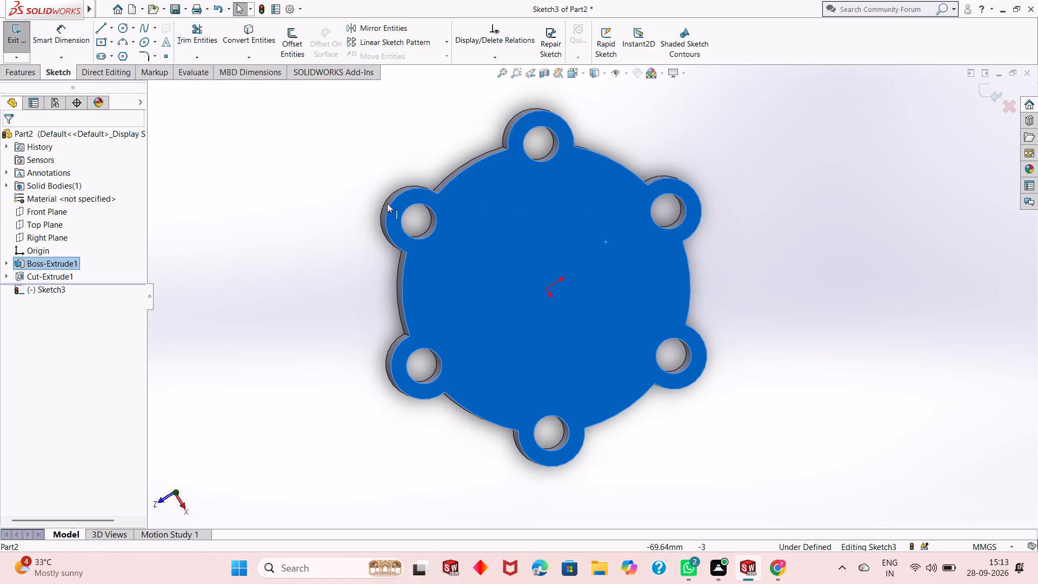
pyautogui.hotkey('ctrl', '8')
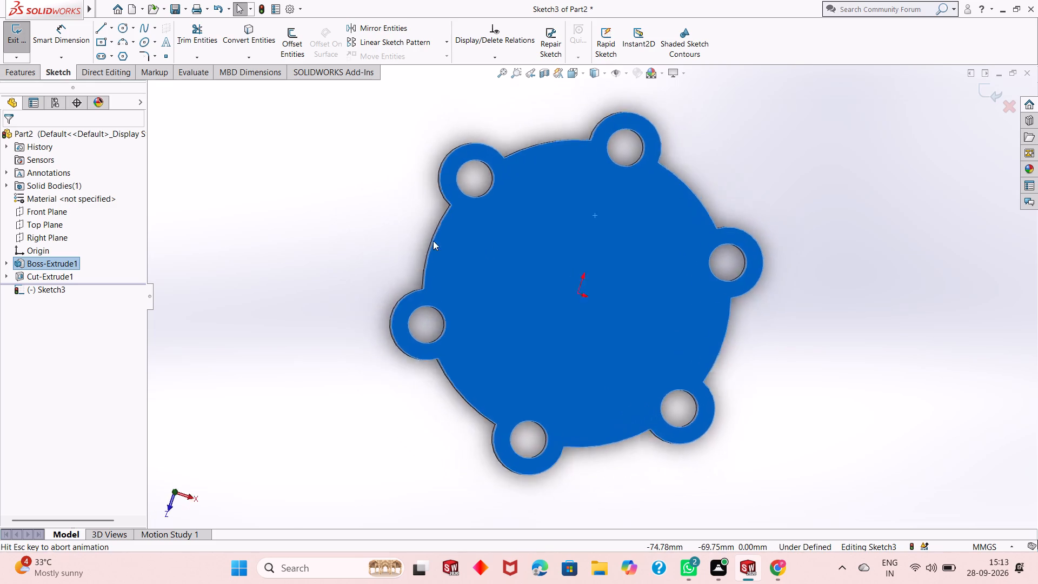
pyautogui.click(856, 321)
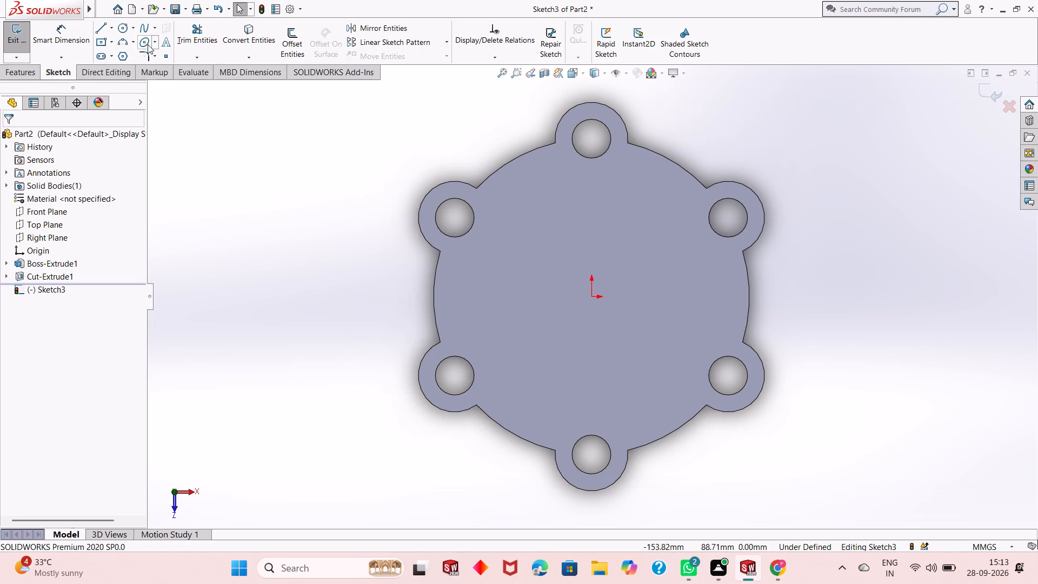
pyautogui.click(124, 29)
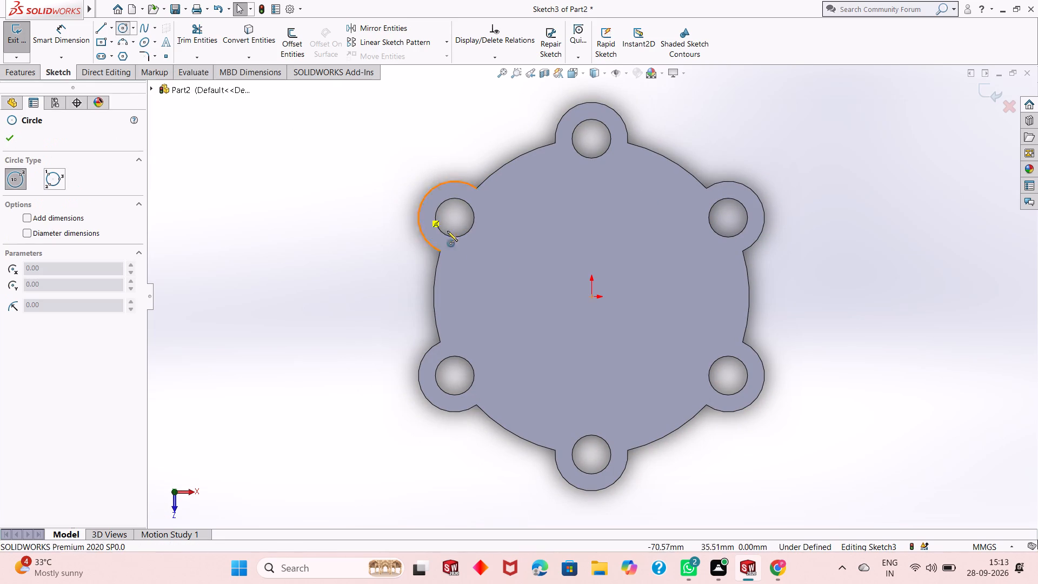
pyautogui.click(591, 296)
pyautogui.click(626, 201)
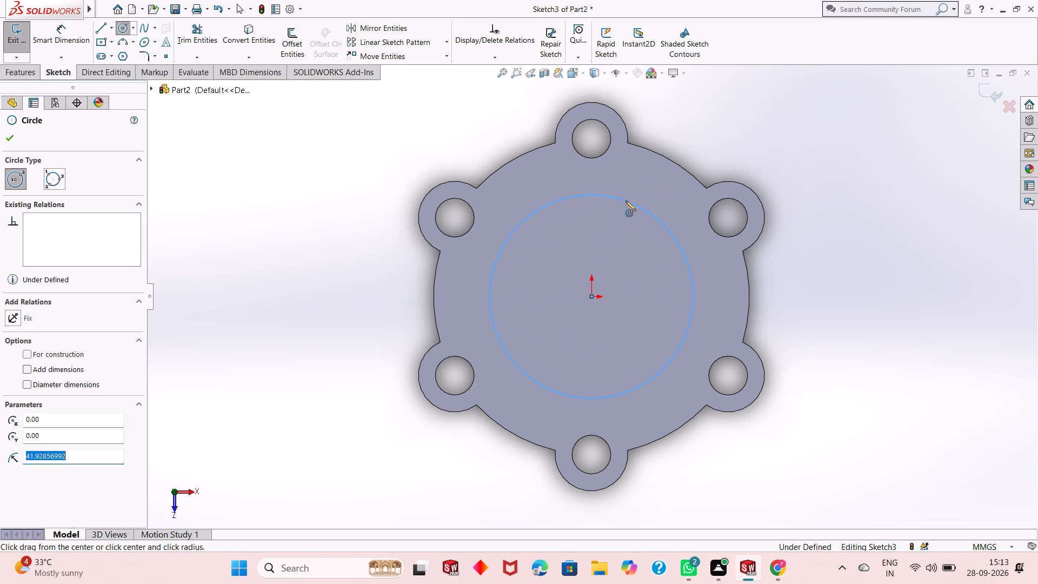
pyautogui.rightClick(288, 201)
pyautogui.click(298, 208)
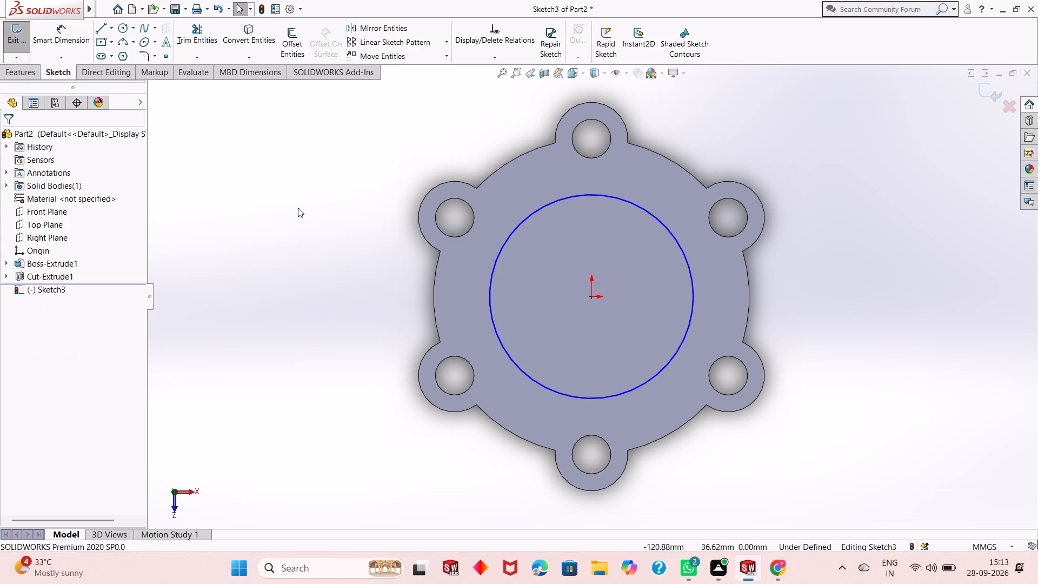
# Dimension the diameter of the origin-centred circle as 92 mm, placing the dimension outside the disc near its lower-left lobe.
pyautogui.click(51, 36)
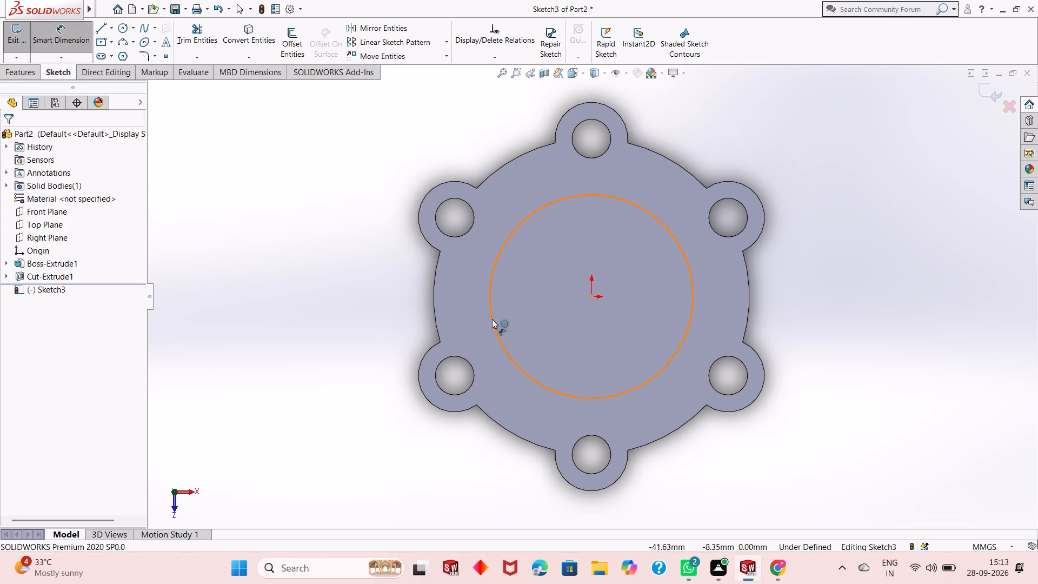
pyautogui.click(496, 326)
pyautogui.click(317, 448)
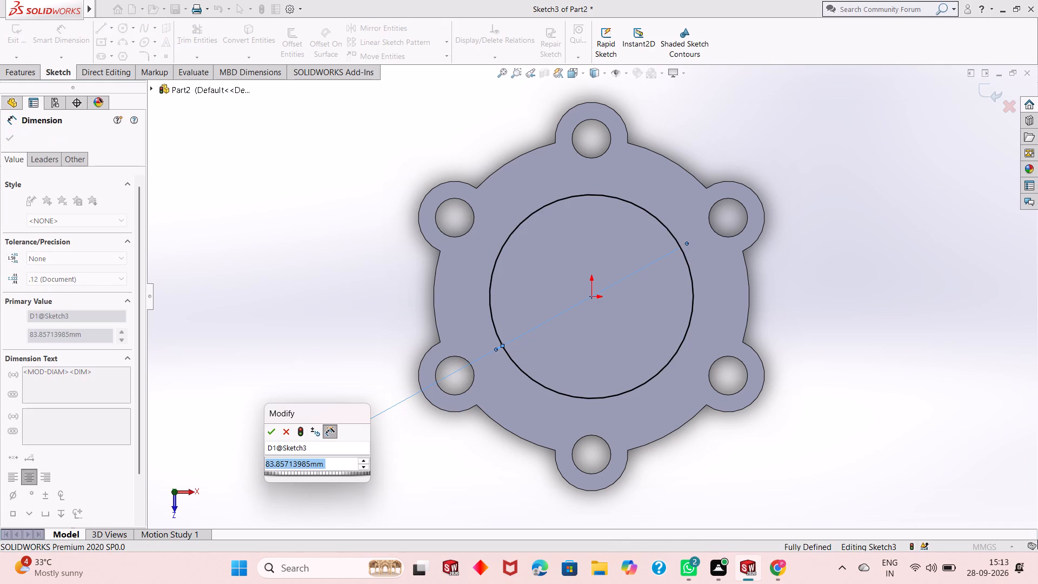
pyautogui.write('92')
pyautogui.press('Return')
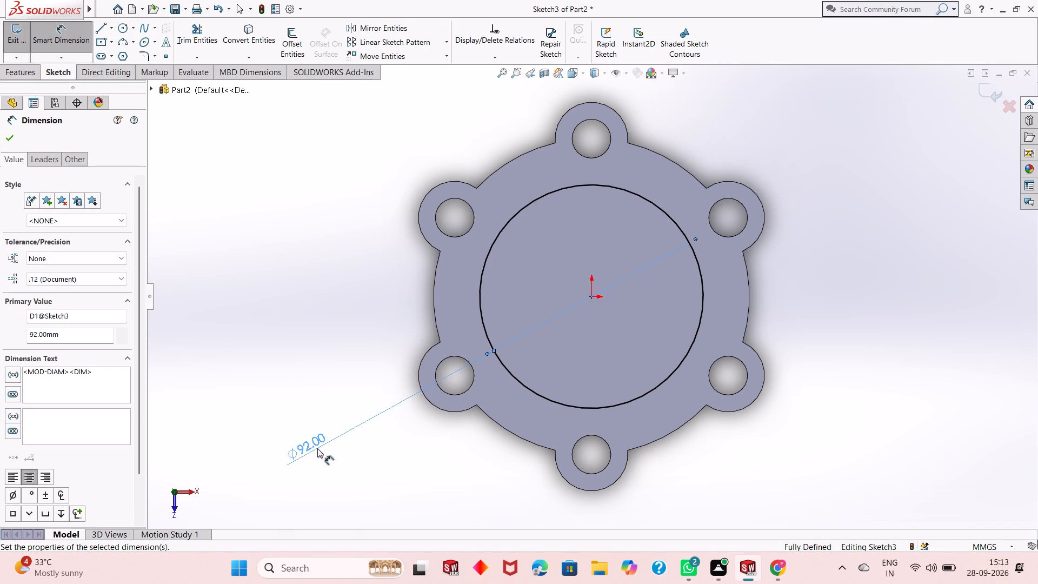
pyautogui.rightClick(312, 281)
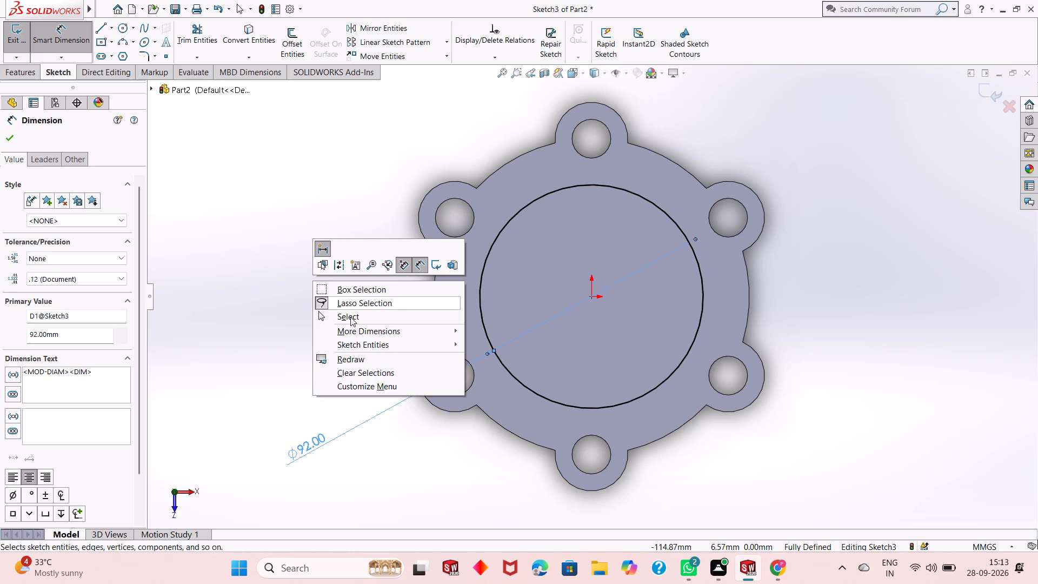
pyautogui.click(350, 317)
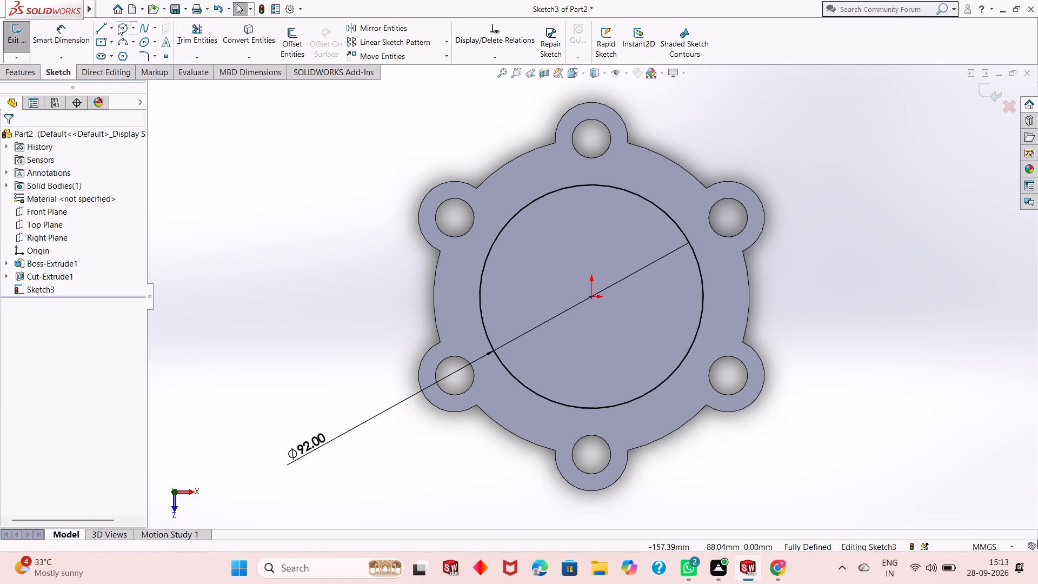
# Sketch a circle about 22 mm in diameter centred on the left quadrant point of the 92 mm circle.
pyautogui.click(121, 25)
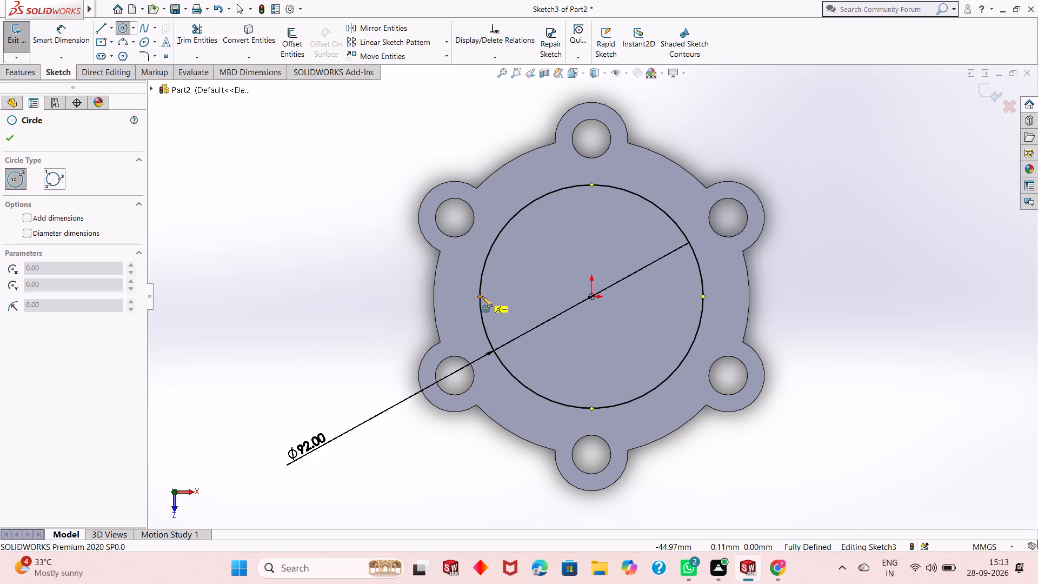
pyautogui.click(481, 297)
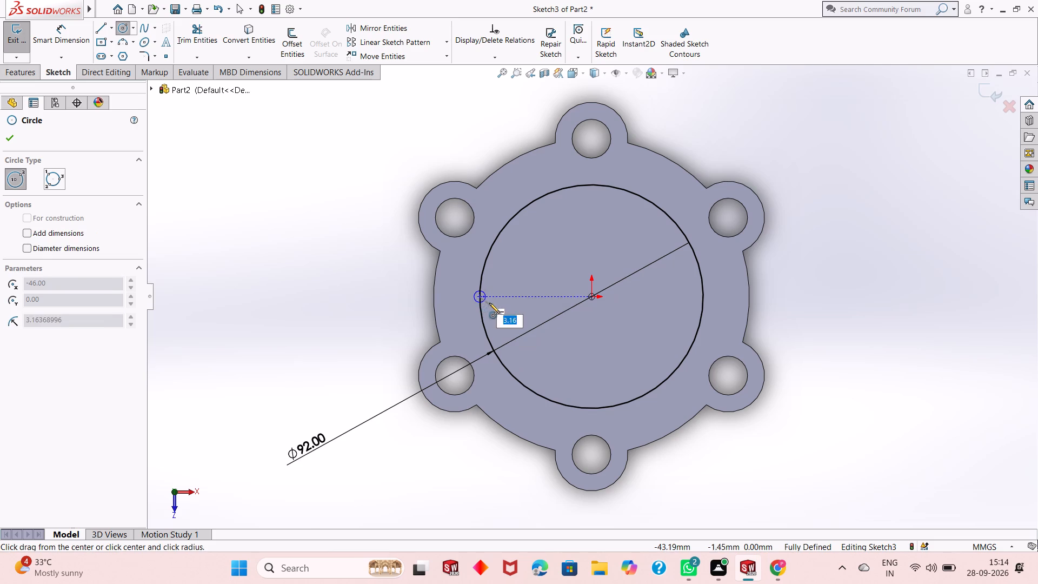
pyautogui.click(501, 314)
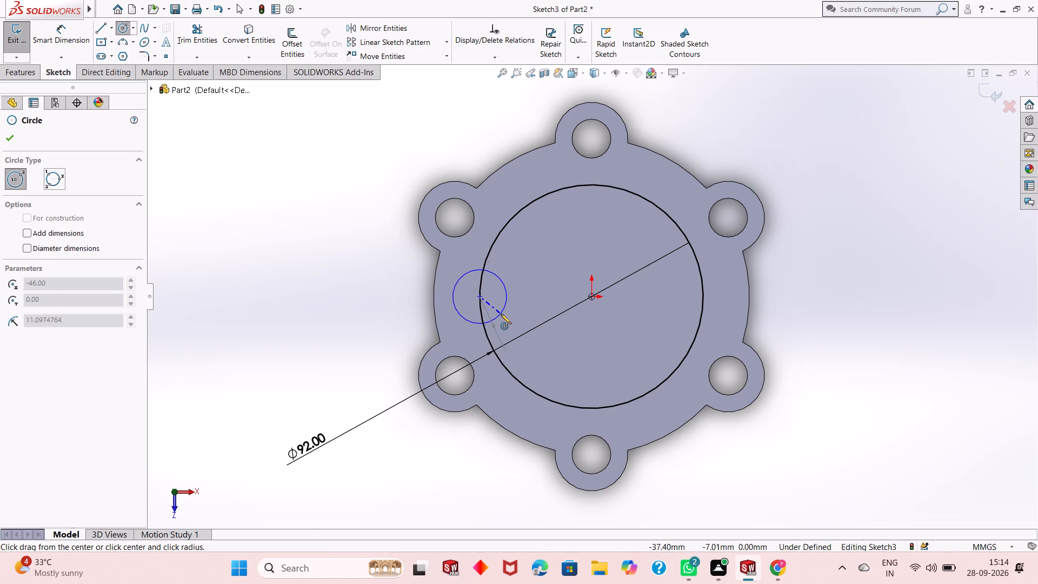
pyautogui.rightClick(244, 238)
pyautogui.click(257, 250)
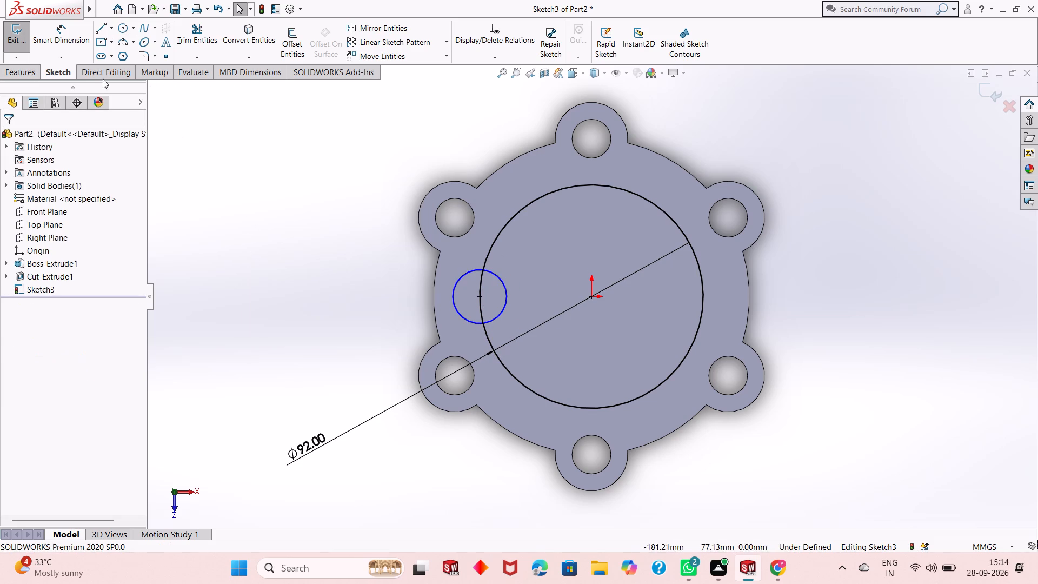
# Dimension the diameter of the small circle on the 92 mm circle's left quadrant point as 32 mm.
pyautogui.click(53, 35)
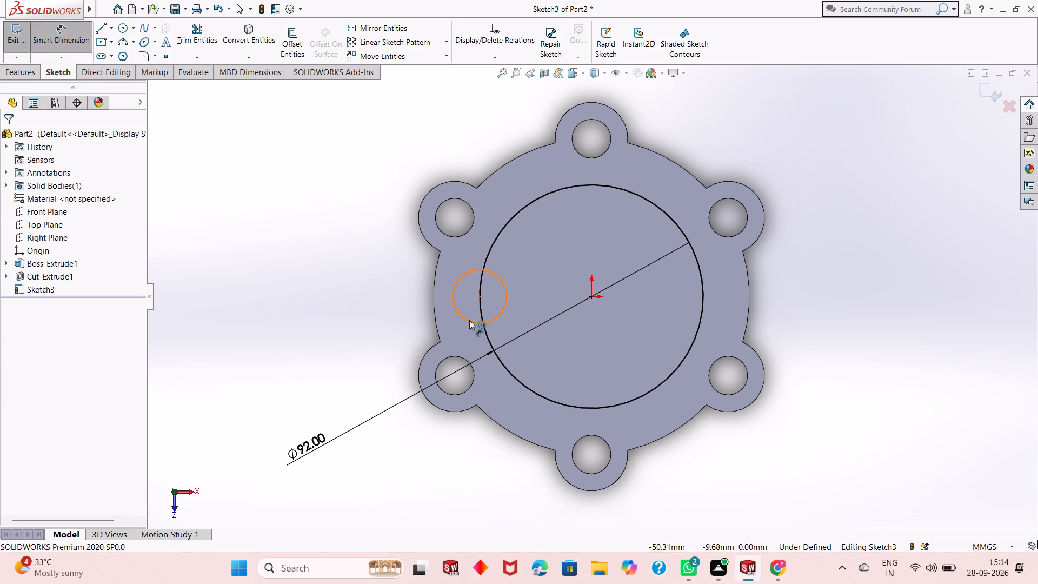
pyautogui.click(469, 320)
pyautogui.click(375, 356)
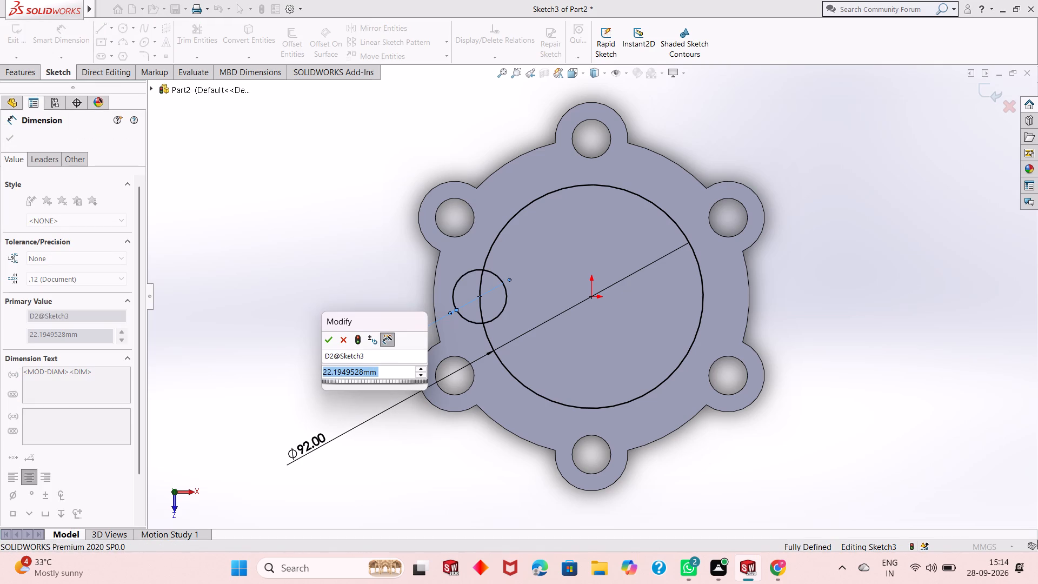
pyautogui.write('32')
pyautogui.press('Return')
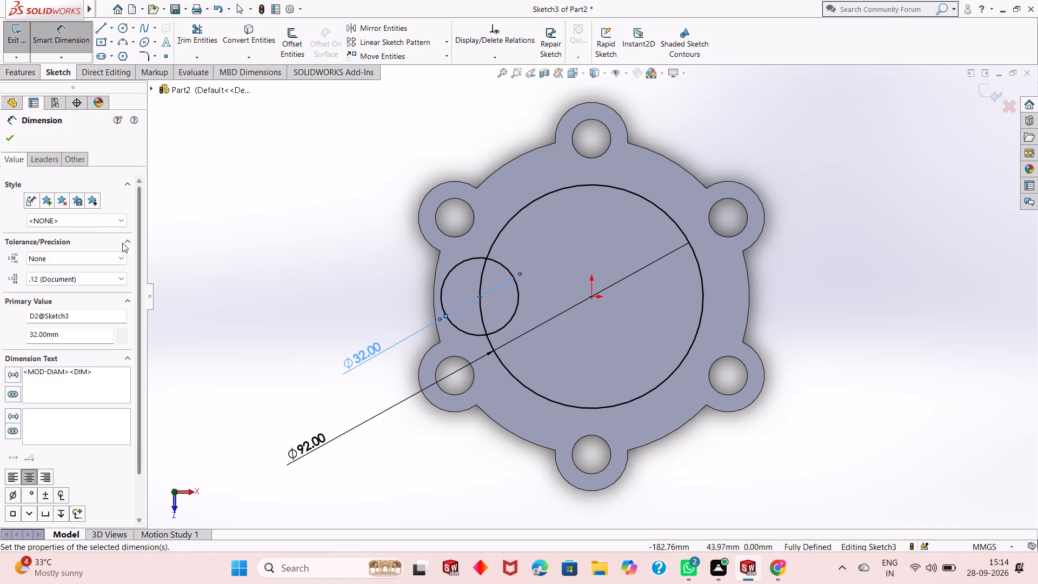
pyautogui.click(9, 144)
# Sketch a circle about 27 mm in diameter centred on the right quadrant point of the 92 mm circle.
pyautogui.click(123, 29)
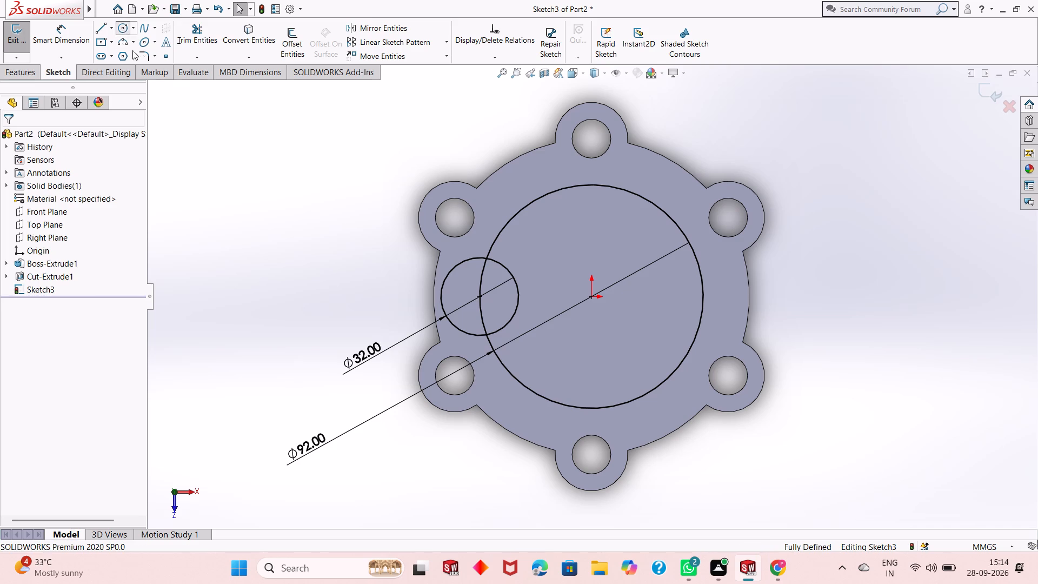
pyautogui.click(703, 295)
pyautogui.click(718, 326)
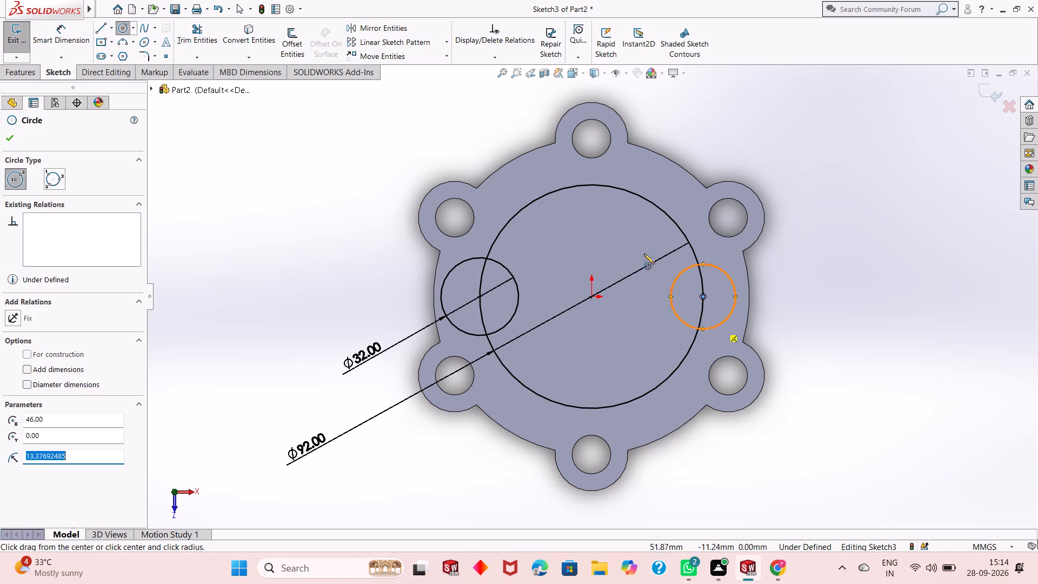
pyautogui.rightClick(135, 180)
pyautogui.rightClick(183, 180)
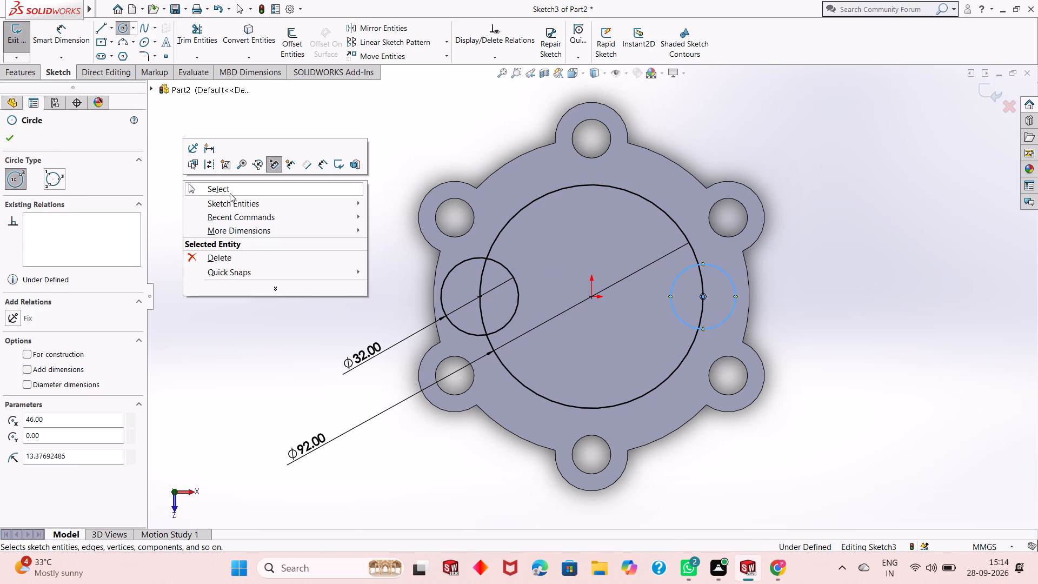
pyautogui.click(230, 193)
# Dimension the diameter of the right quadrant circle as 32 mm, placing the dimension outside the disc.
pyautogui.click(72, 41)
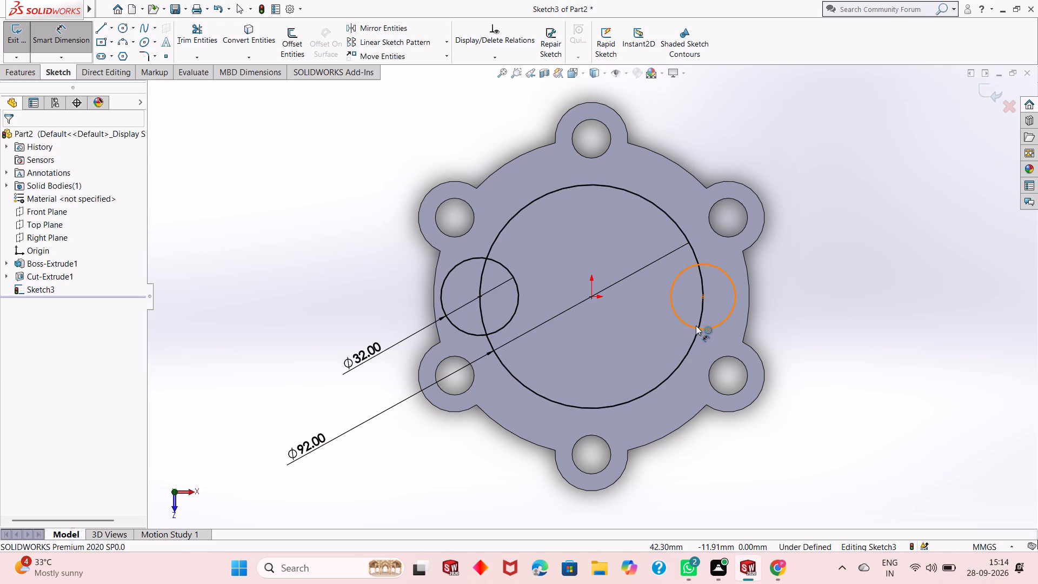
pyautogui.click(726, 322)
pyautogui.click(835, 373)
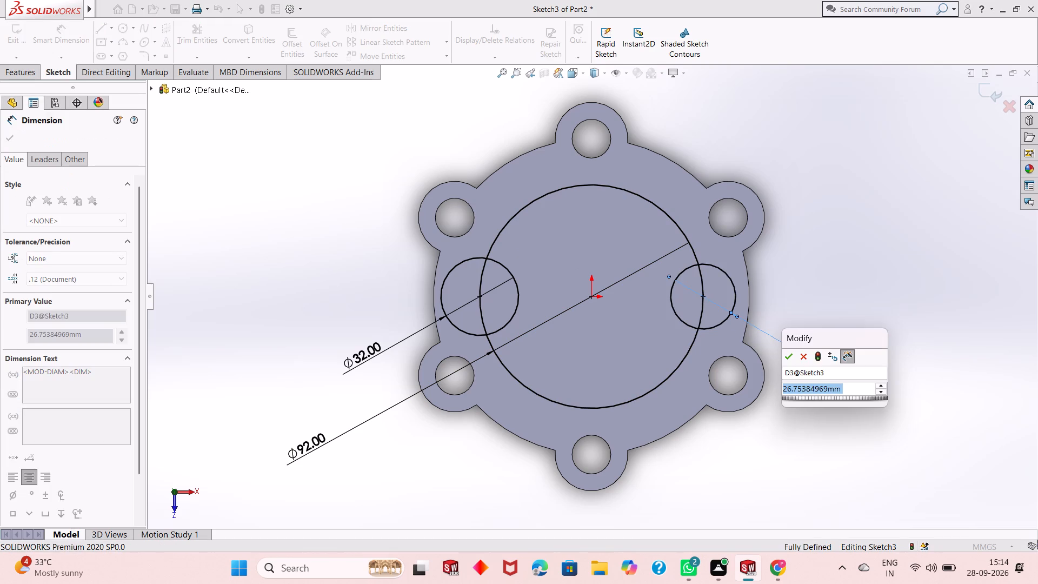
pyautogui.write('32')
pyautogui.press('Return')
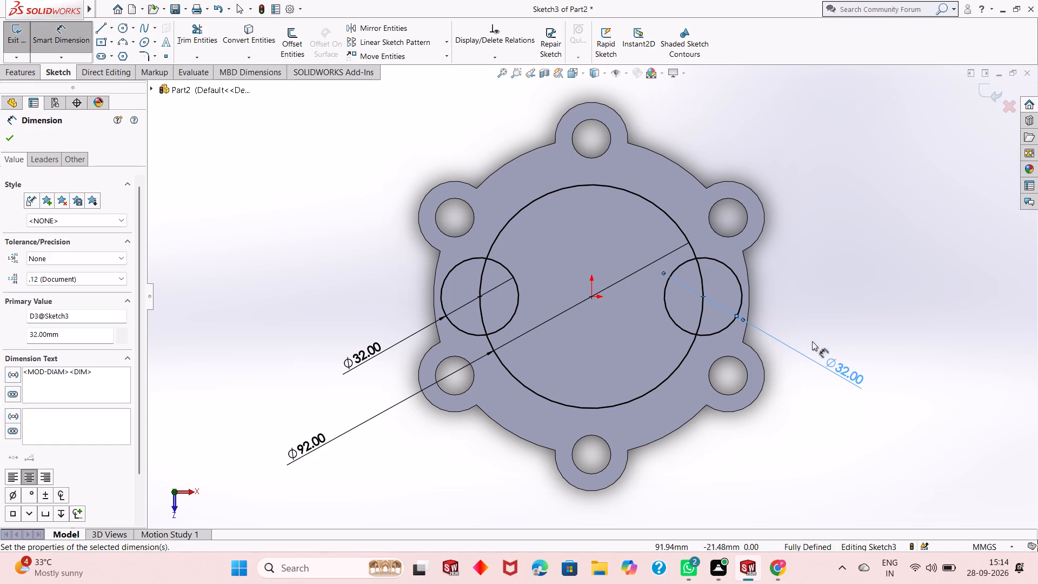
pyautogui.rightClick(807, 263)
pyautogui.click(833, 298)
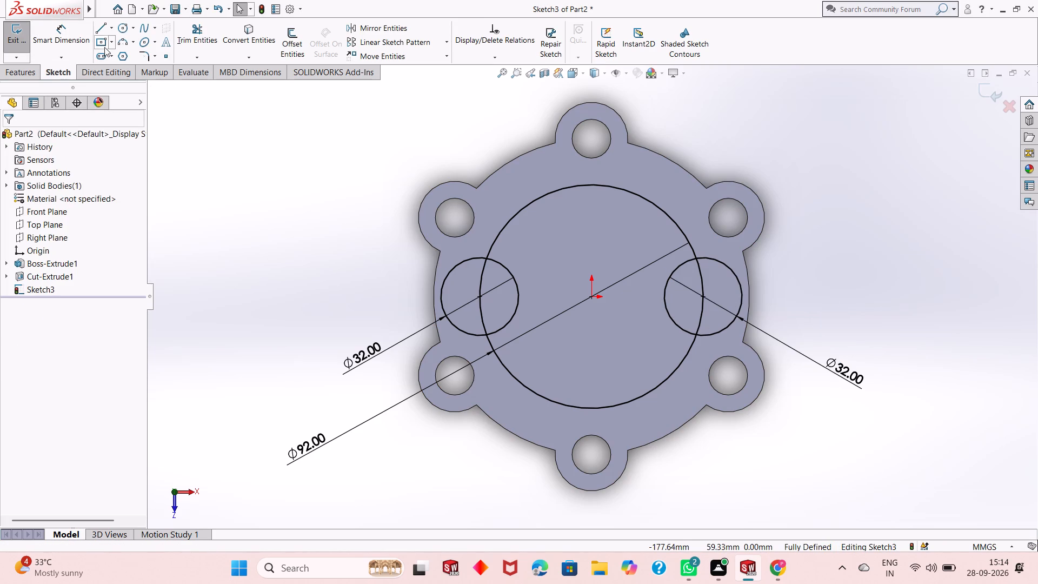
# Trim the outer arcs of both 32 mm circles and the 92 mm circle's segments inside them, leaving one closed notched profile.
pyautogui.click(182, 36)
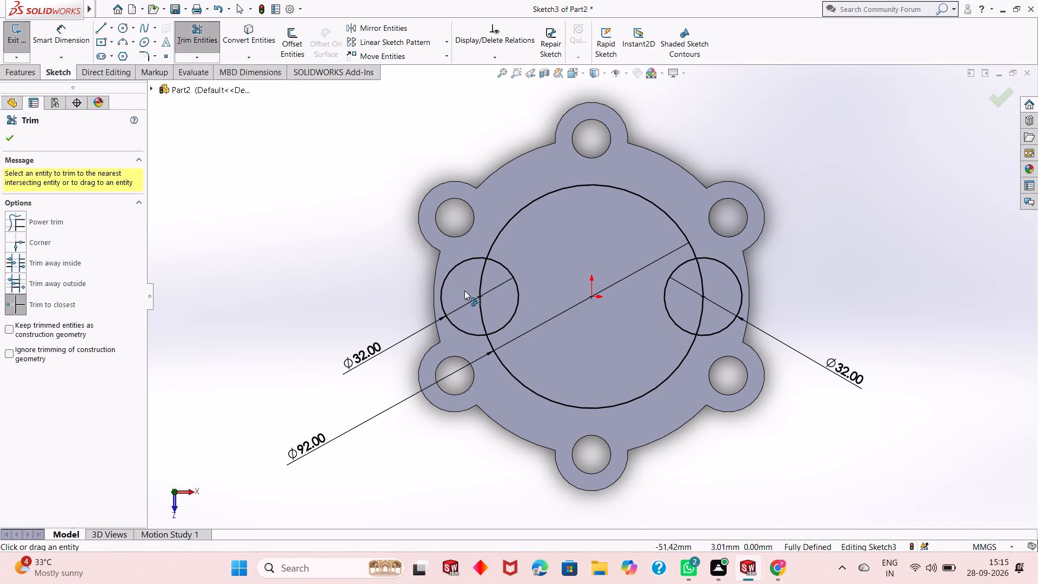
pyautogui.click(445, 281)
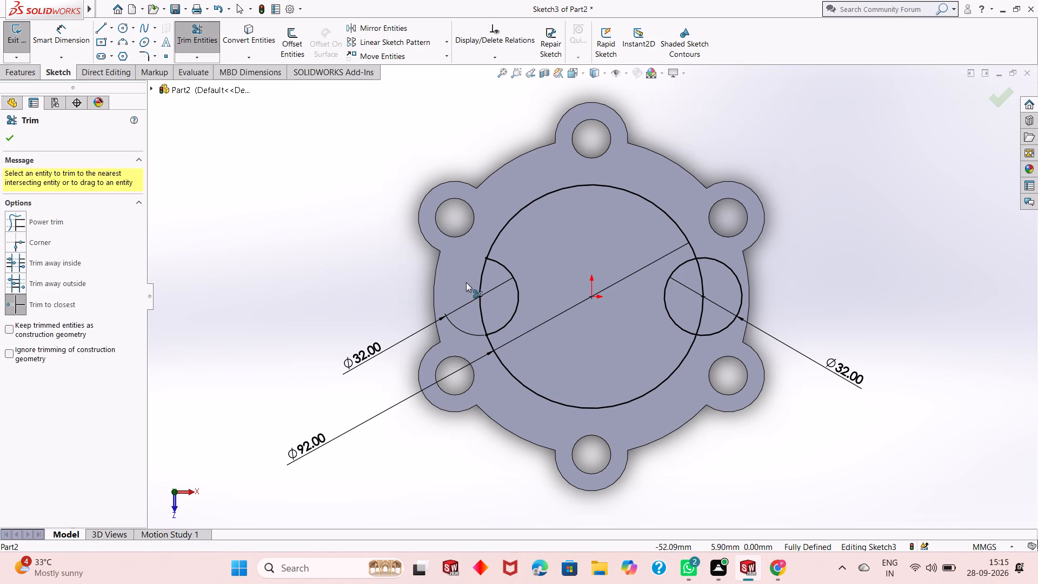
pyautogui.click(480, 277)
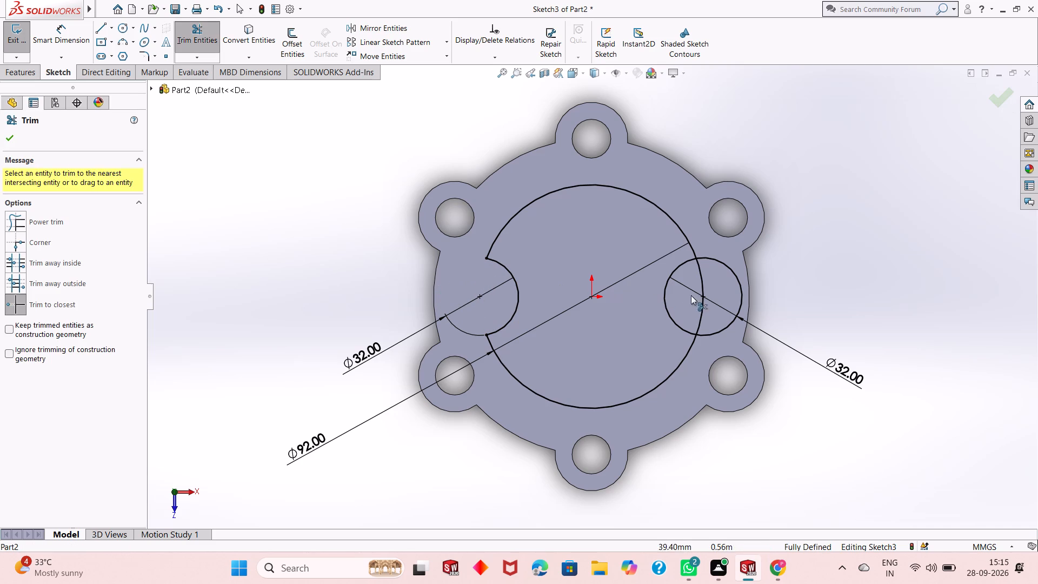
pyautogui.click(731, 274)
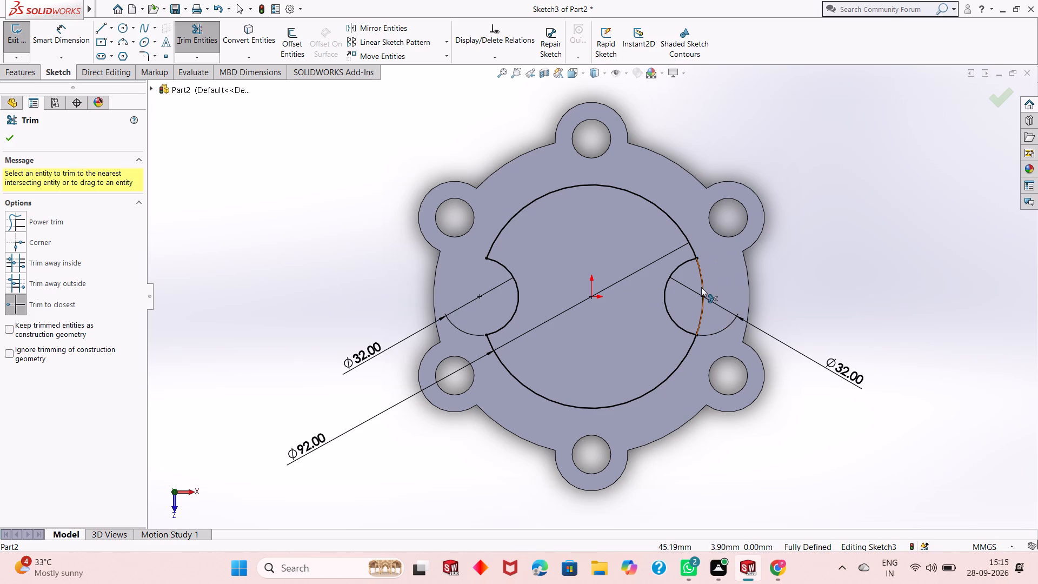
pyautogui.click(701, 287)
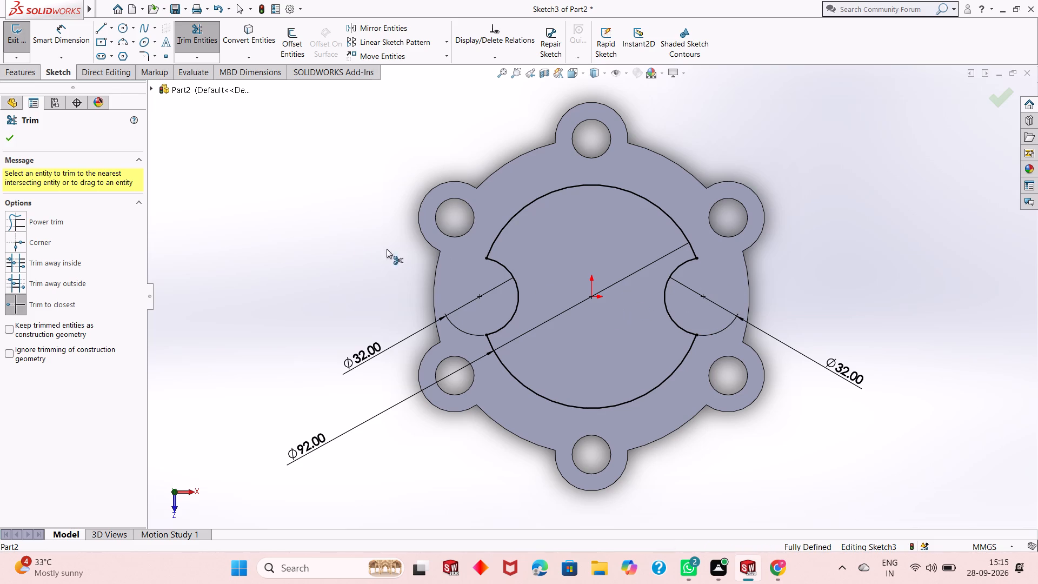
pyautogui.rightClick(302, 242)
pyautogui.click(314, 275)
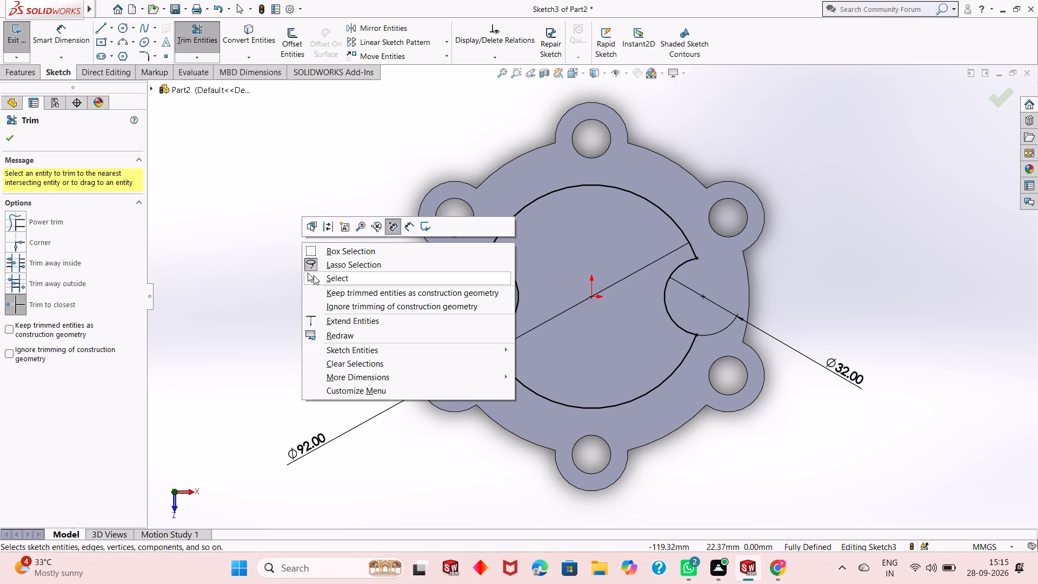
# Cut the notched circular profile into the disc as a blind pocket 15 mm deep.
pyautogui.click(36, 69)
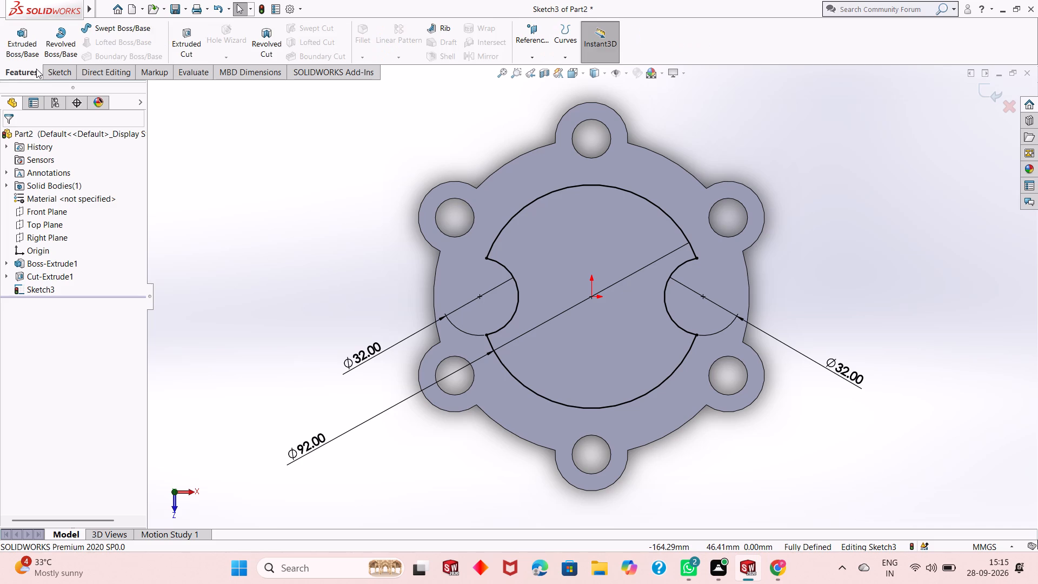
pyautogui.click(182, 43)
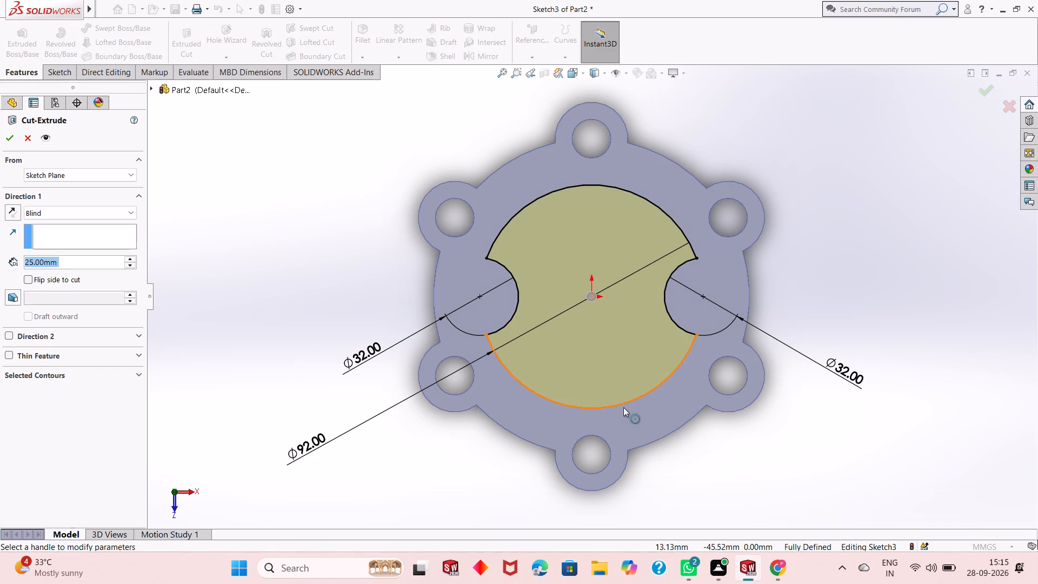
pyautogui.moveTo(620, 397); pyautogui.dragTo(667, 191, button='middle')
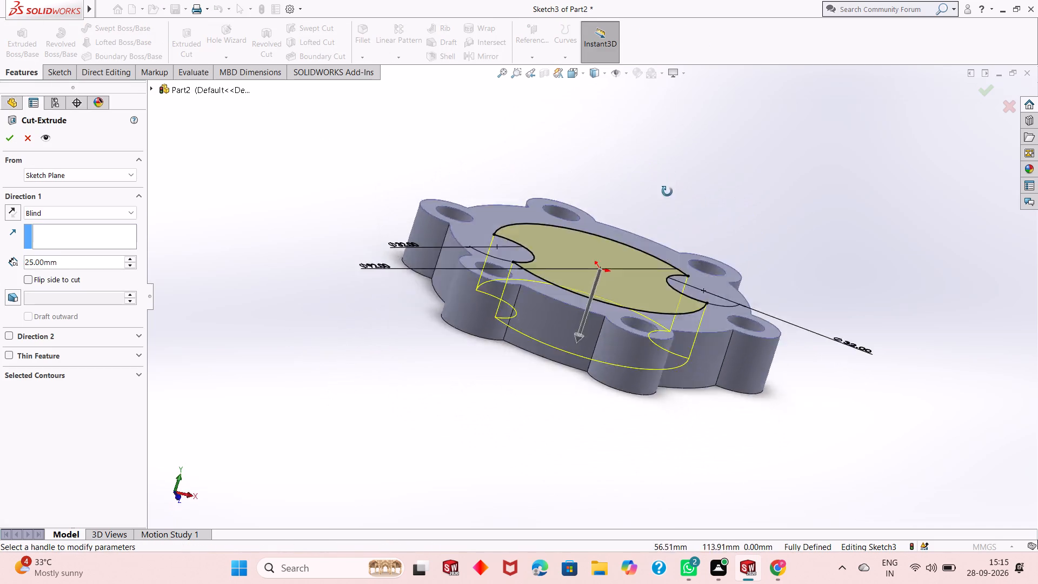
pyautogui.moveTo(667, 191); pyautogui.dragTo(672, 295, button='middle')
pyautogui.scroll(1, 672, 295)
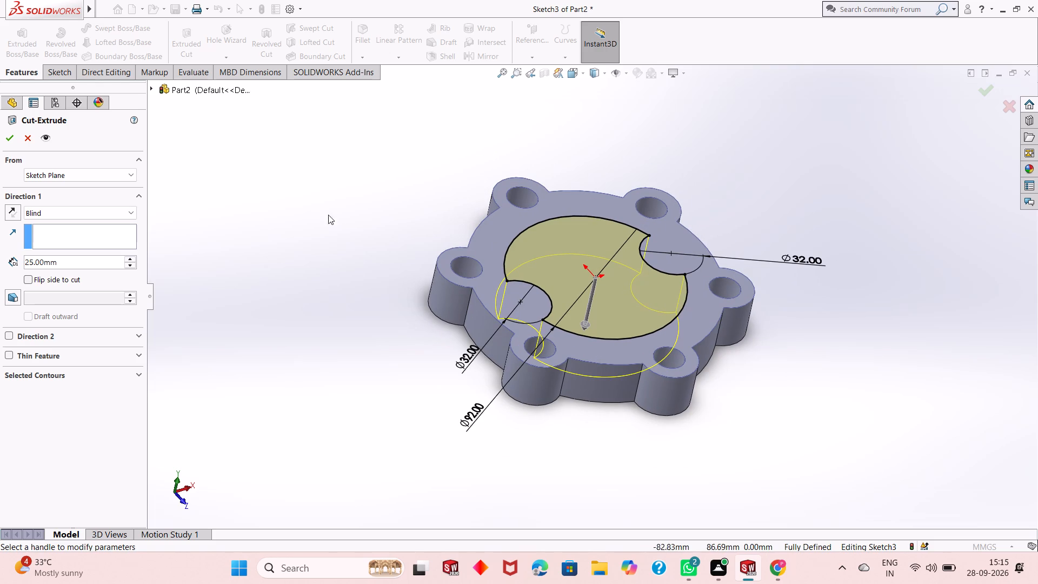
pyautogui.doubleClick(55, 258)
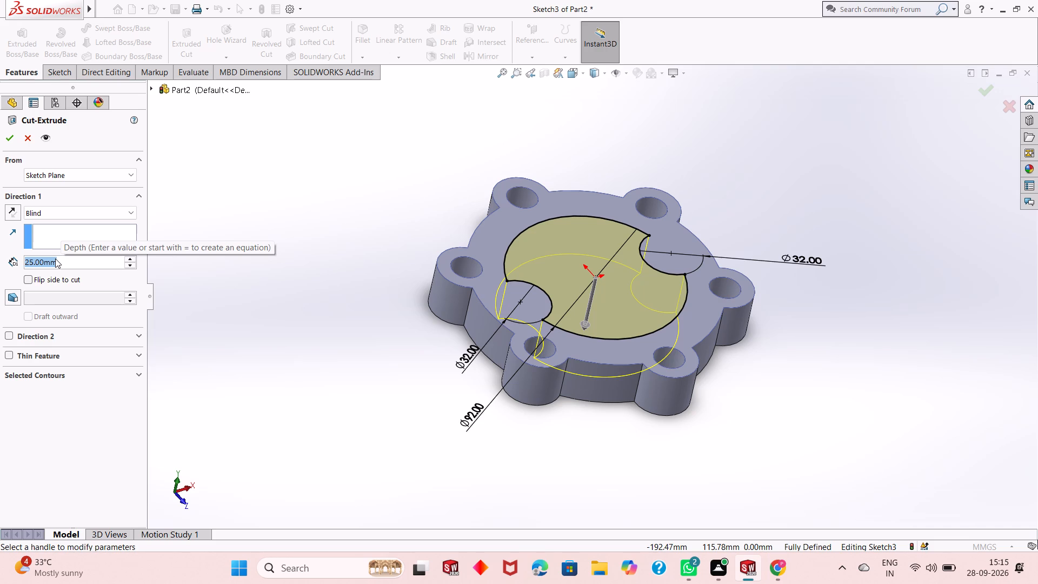
pyautogui.scroll(-2, 55, 258)
pyautogui.scroll(1, 55, 258)
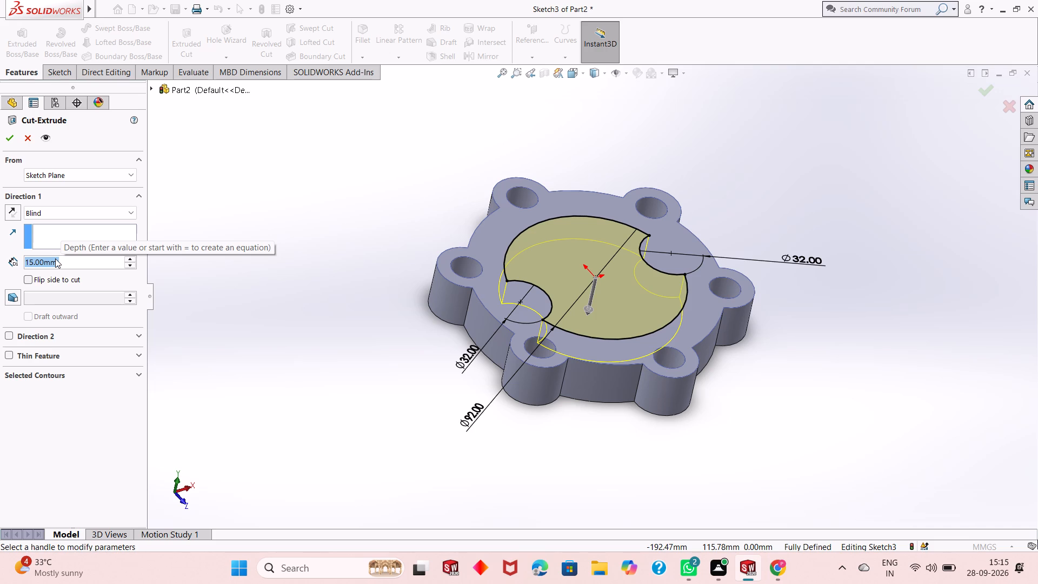
pyautogui.write('15')
pyautogui.press('Return')
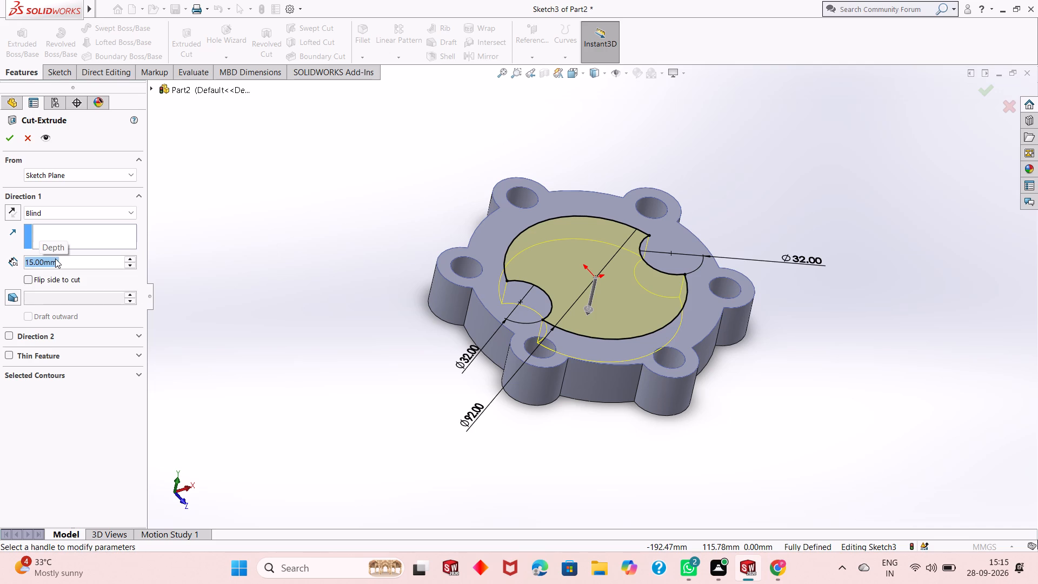
pyautogui.click(6, 135)
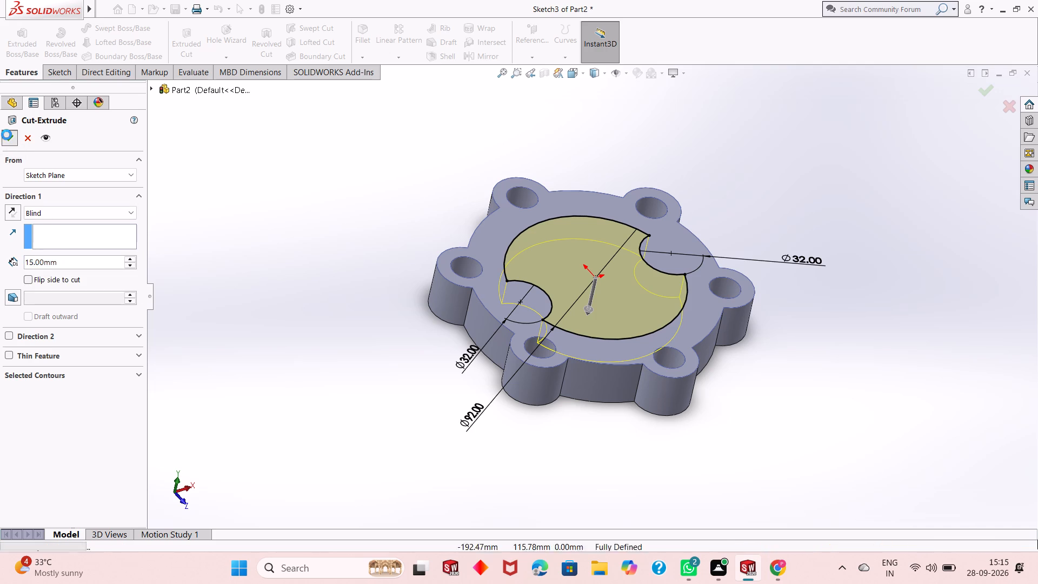
pyautogui.click(423, 230)
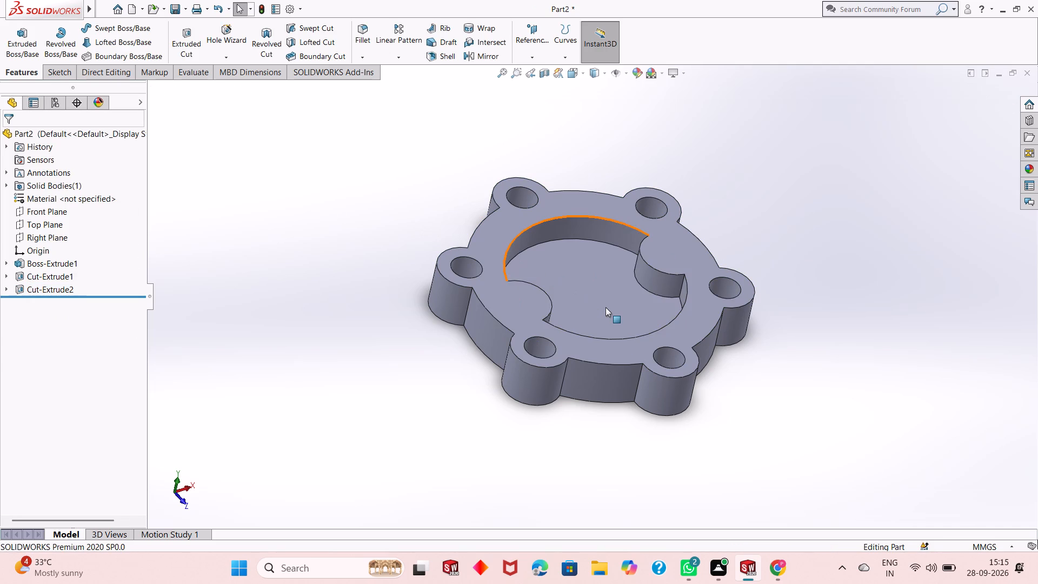
# Examine the notched pocket, its walls and the disc's underside from several angles and distances.
pyautogui.moveTo(608, 310); pyautogui.dragTo(673, 220, button='middle')
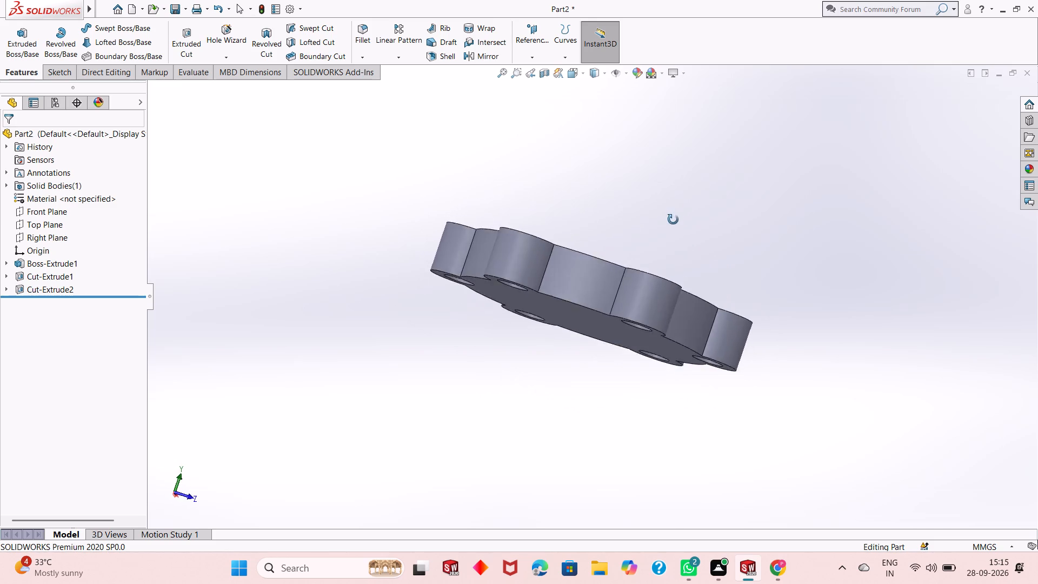
pyautogui.moveTo(673, 220); pyautogui.dragTo(640, 358, button='middle')
pyautogui.scroll(-1, 640, 358)
pyautogui.scroll(1, 640, 358)
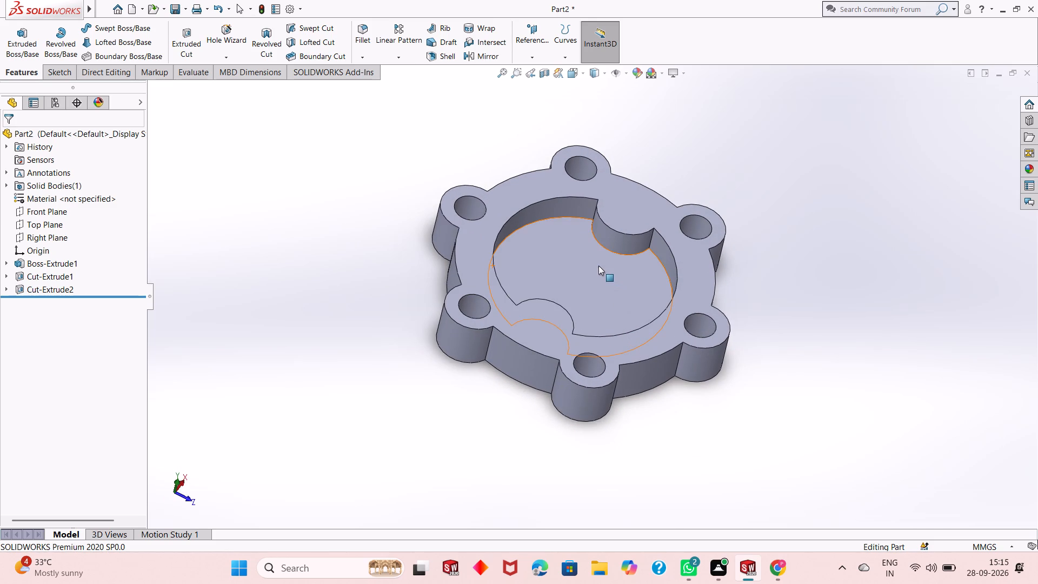
pyautogui.scroll(-2, 595, 262)
pyautogui.scroll(-2, 568, 298)
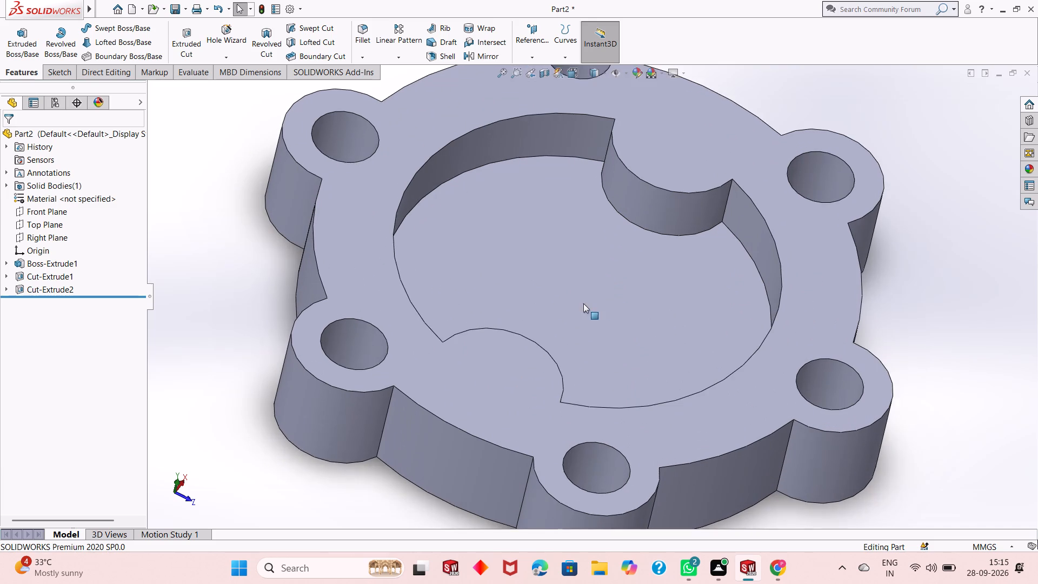
pyautogui.scroll(3, 602, 303)
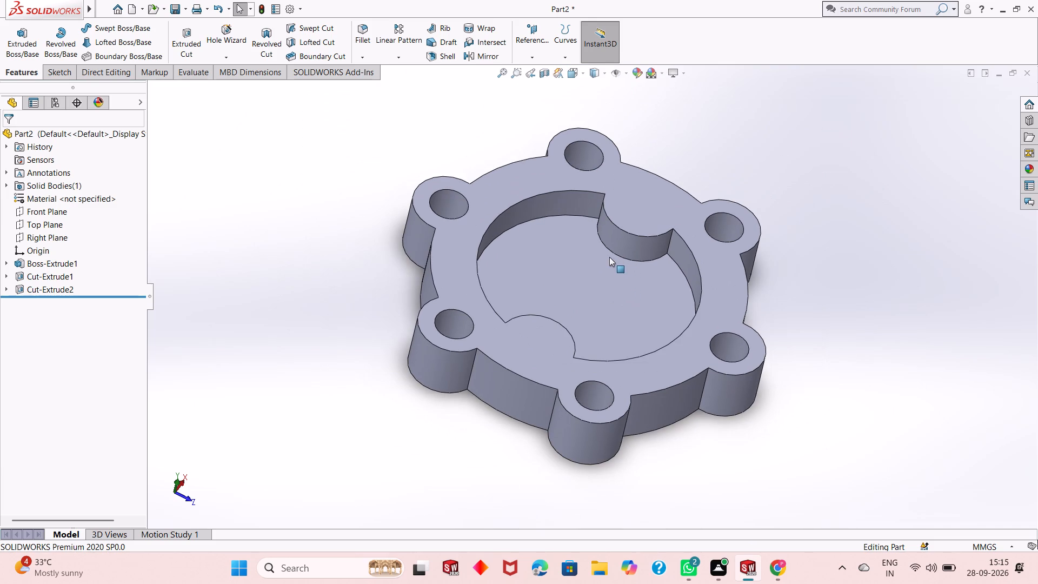
pyautogui.scroll(-1, 602, 256)
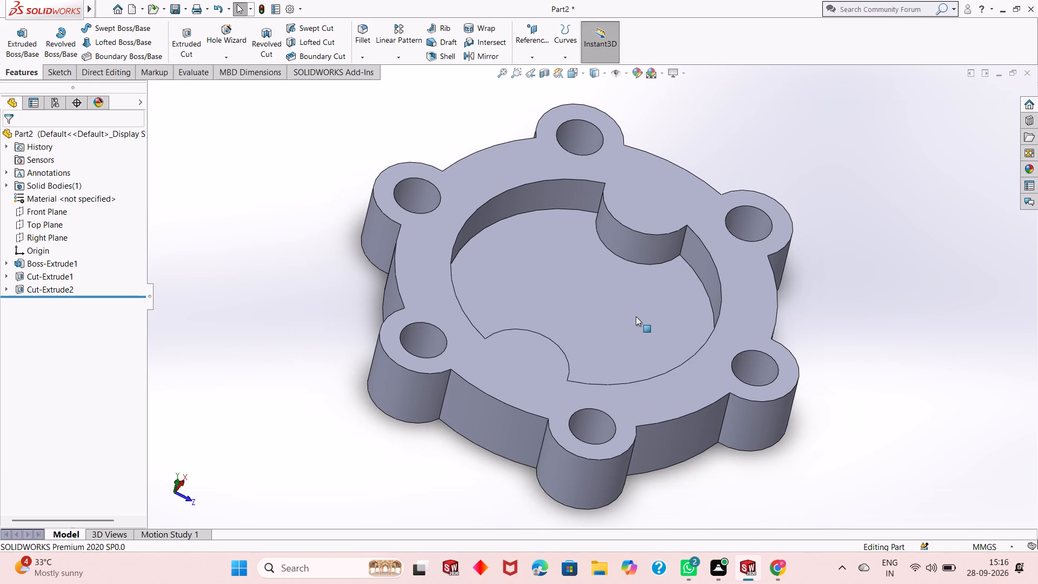
pyautogui.moveTo(636, 317); pyautogui.dragTo(631, 328, button='middle')
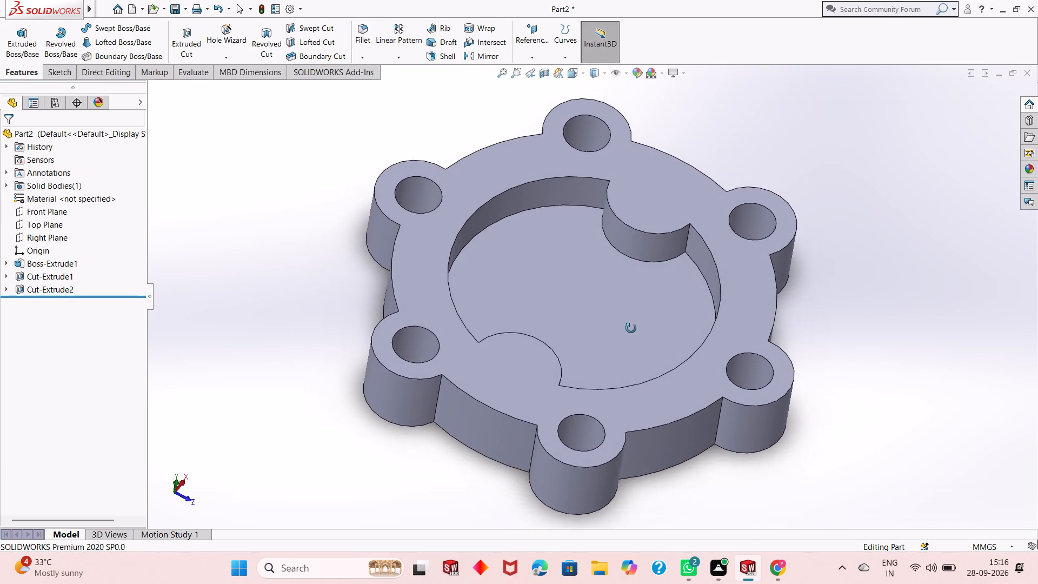
pyautogui.moveTo(631, 328); pyautogui.dragTo(628, 341, button='middle')
pyautogui.scroll(1, 628, 341)
pyautogui.scroll(-4, 611, 327)
pyautogui.press('Escape')
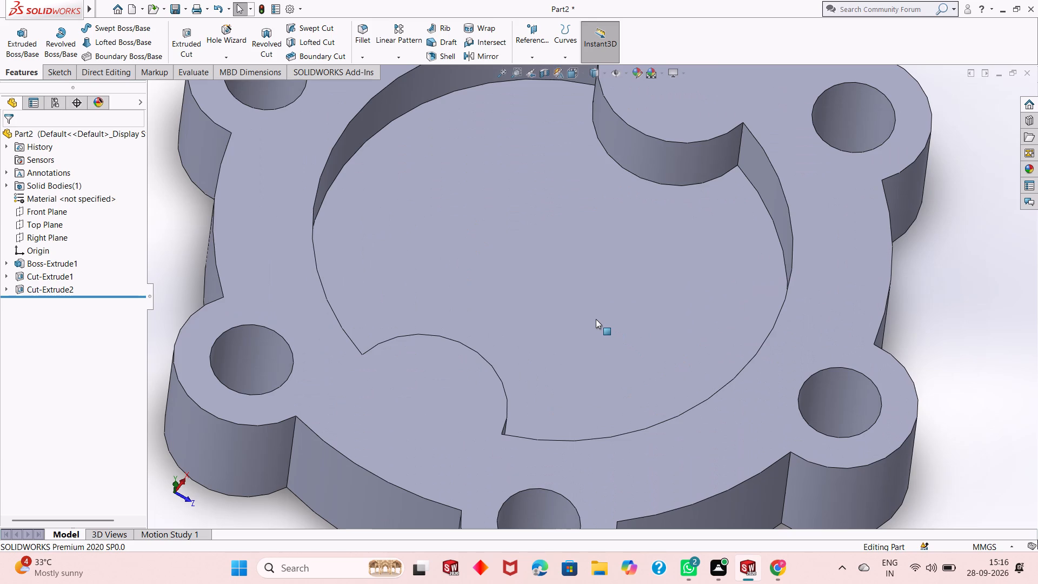
pyautogui.scroll(2, 596, 319)
pyautogui.scroll(-2, 565, 257)
pyautogui.scroll(3, 565, 257)
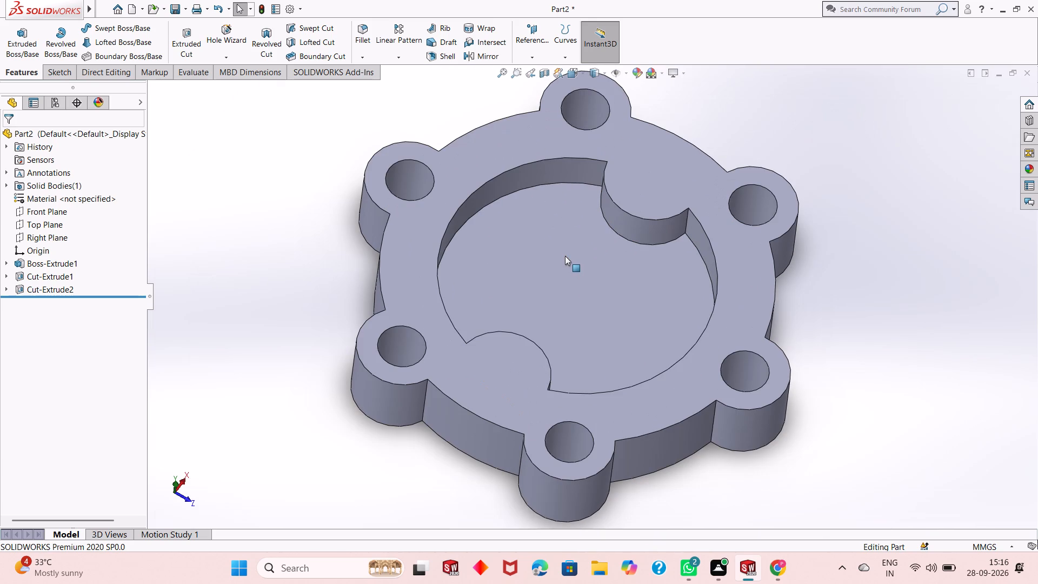
# Start a new sketch on the disc's top face around the pocket, viewed straight on, ready to draw with the Circle tool.
pyautogui.click(513, 379)
pyautogui.click(561, 350)
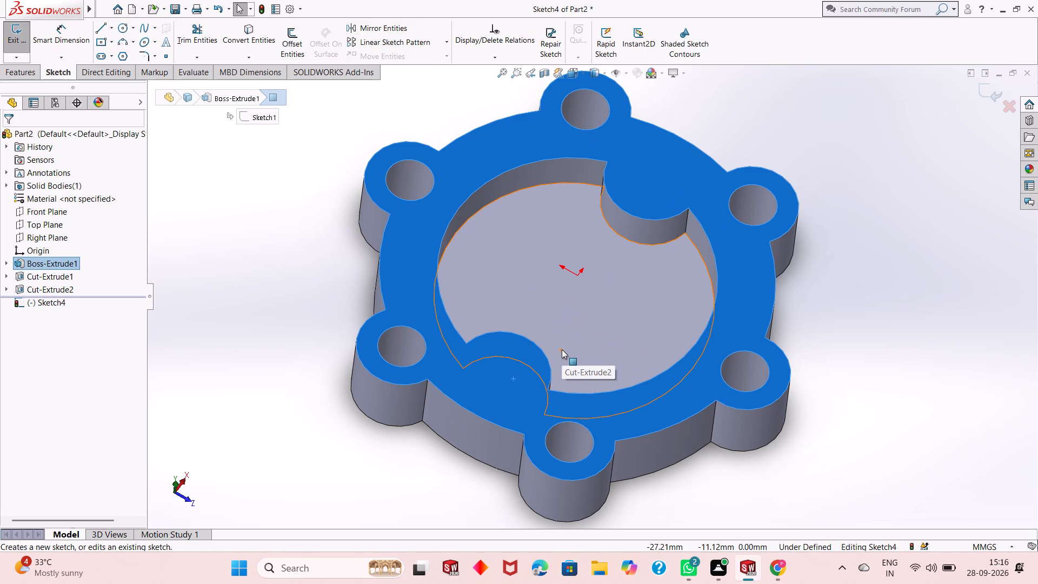
pyautogui.hotkey('ctrl', '8')
pyautogui.press('Escape')
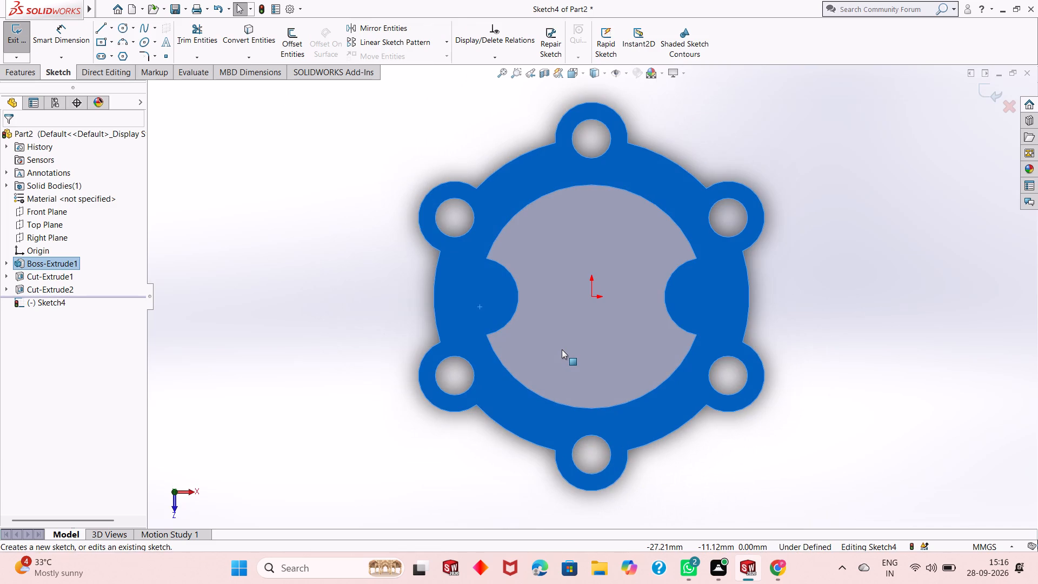
pyautogui.click(123, 30)
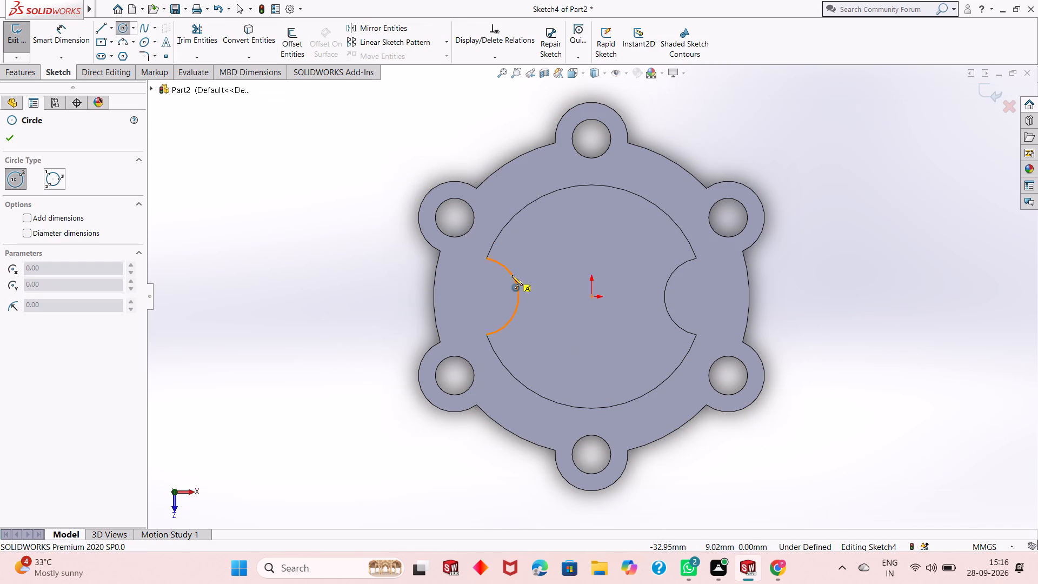
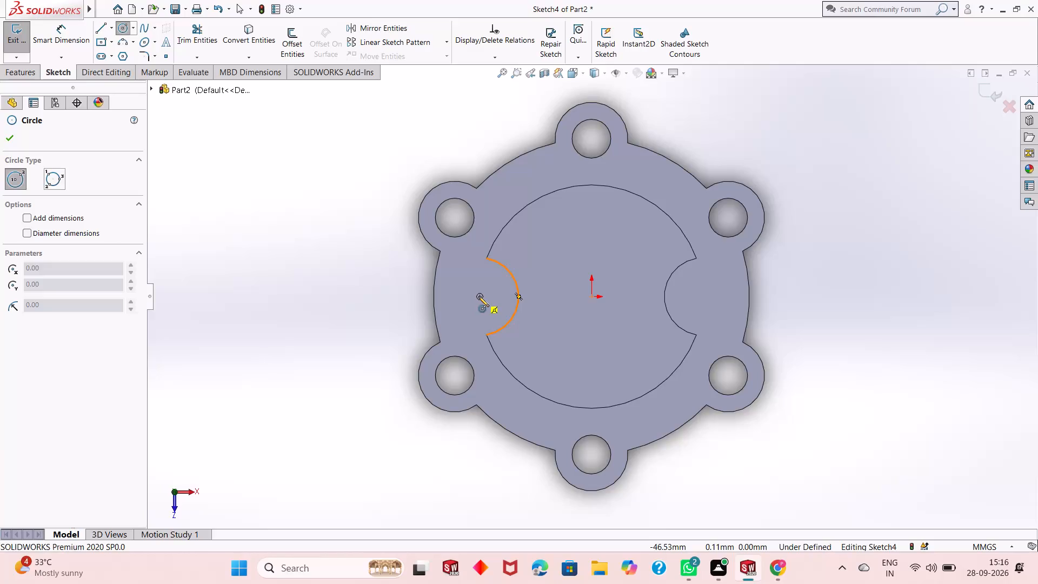
# Sketch two circles centred on the pocket's two notch arcs, about 15.5 mm and 16.4 mm in diameter.
pyautogui.click(493, 283)
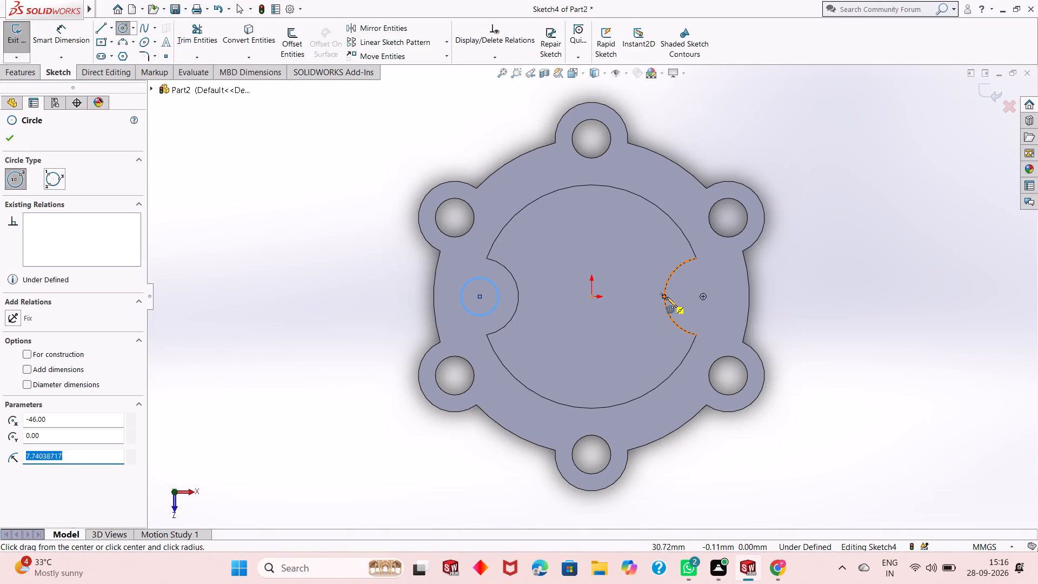
pyautogui.click(702, 296)
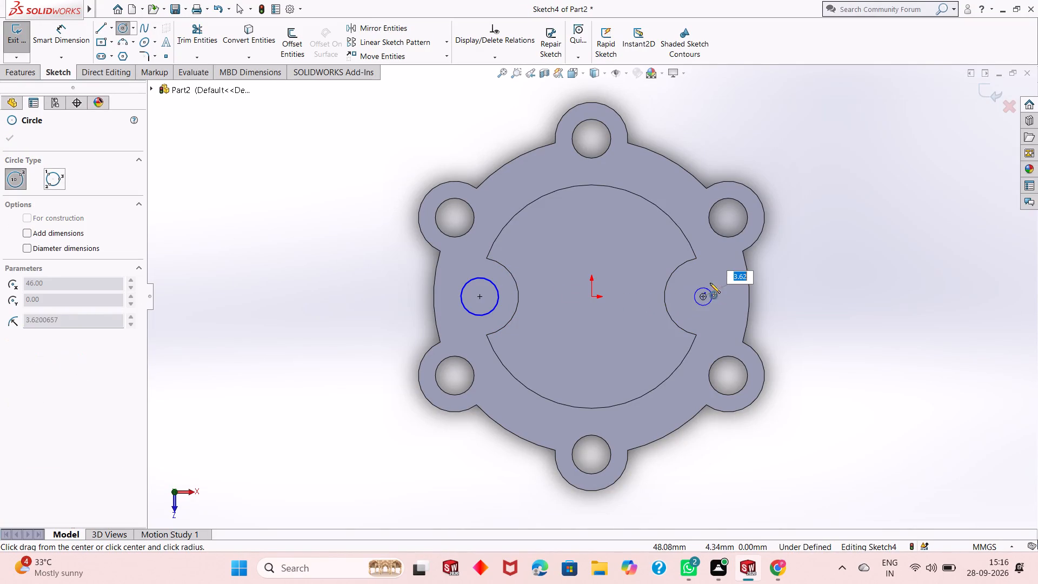
pyautogui.click(711, 278)
pyautogui.rightClick(295, 230)
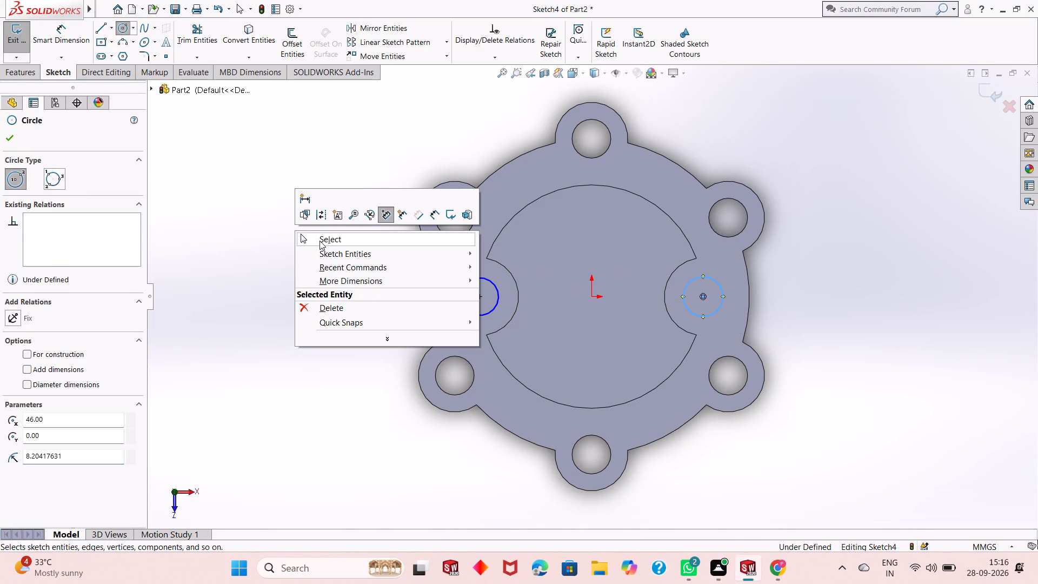
pyautogui.click(320, 241)
# Dimension both circles at the notches to a diameter of 14 mm.
pyautogui.click(65, 42)
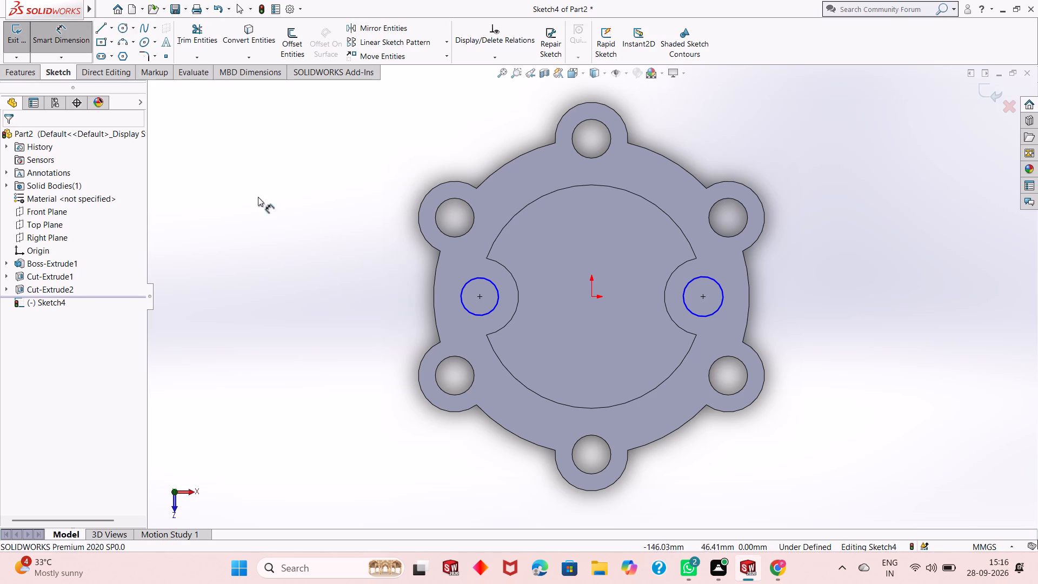
pyautogui.click(474, 314)
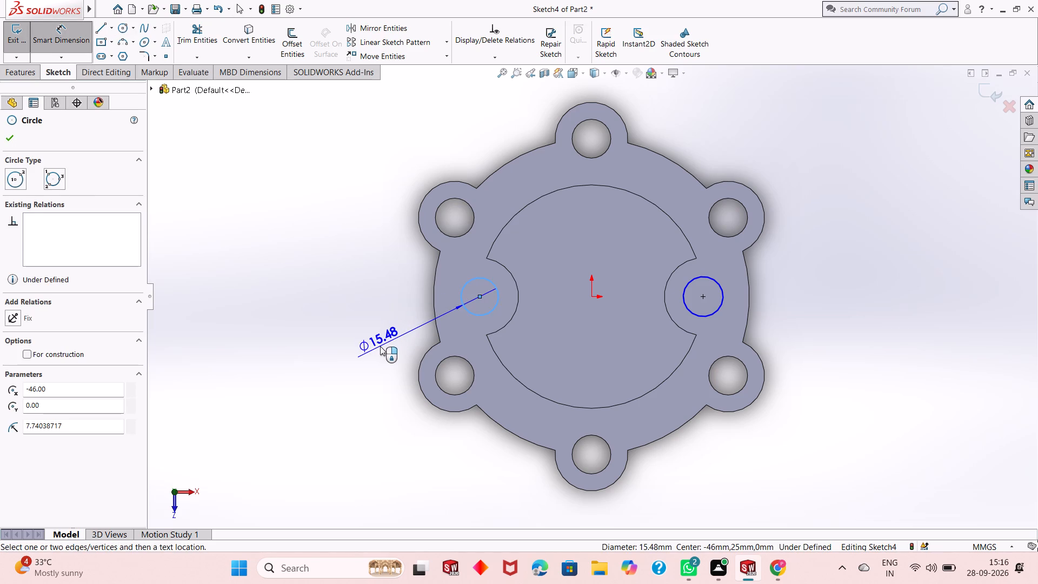
pyautogui.click(380, 346)
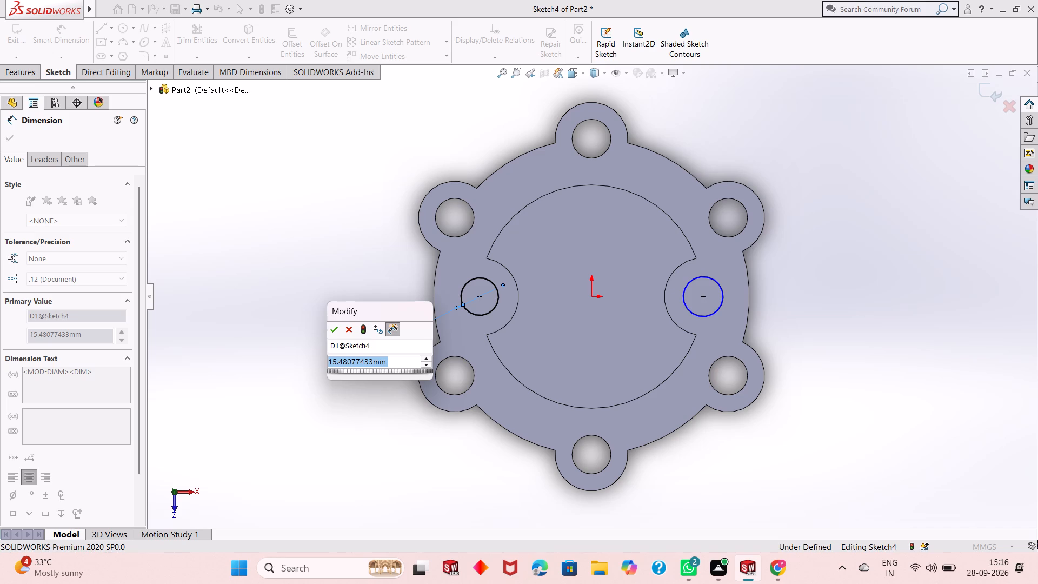
pyautogui.write('14')
pyautogui.press('Return')
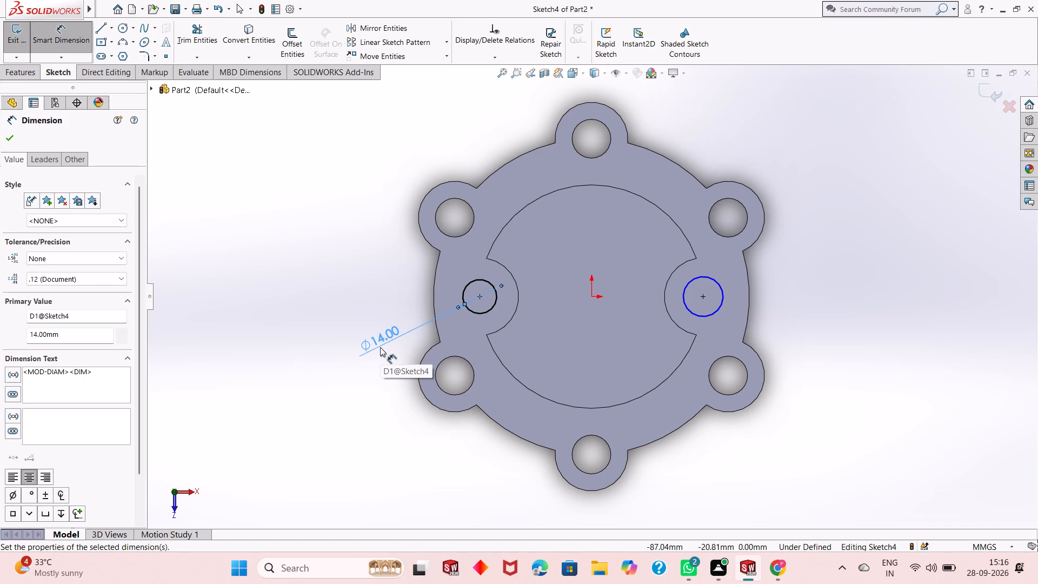
pyautogui.click(713, 312)
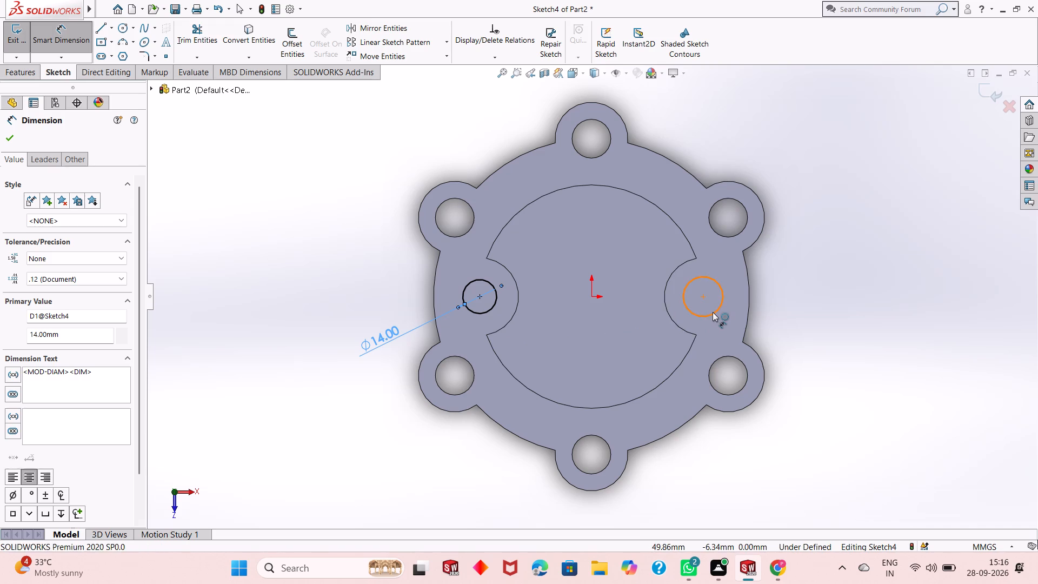
pyautogui.click(804, 366)
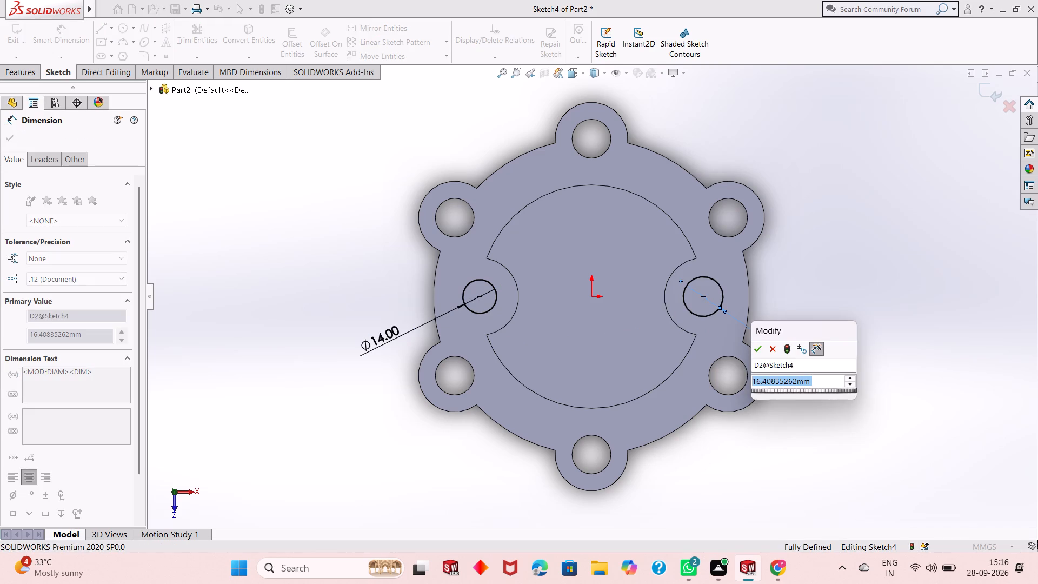
pyautogui.write('14')
pyautogui.press('Return')
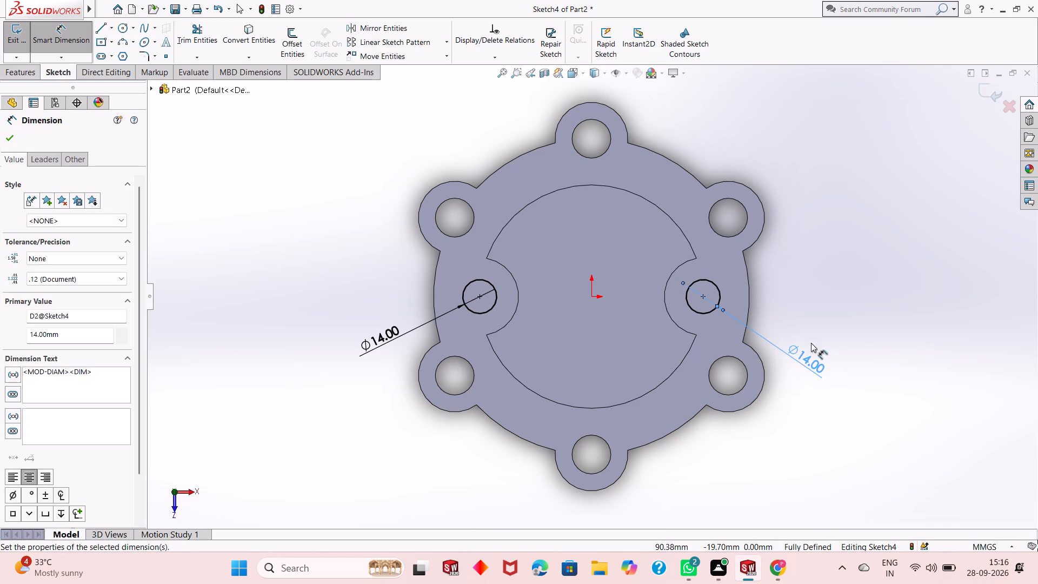
pyautogui.rightClick(811, 272)
pyautogui.click(846, 301)
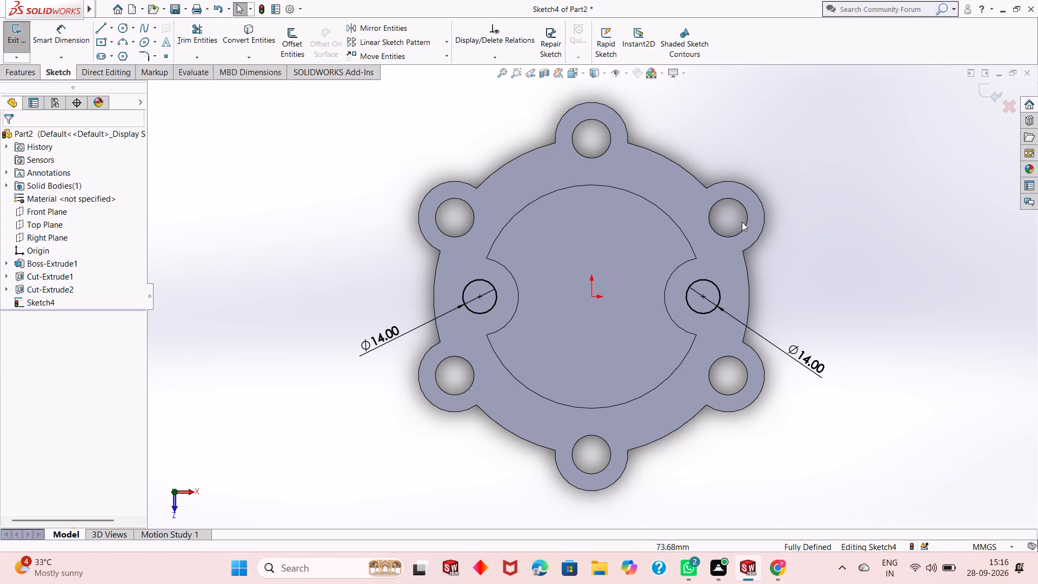
# Cut the two 14 mm circles into the notch bosses as blind holes 15 mm deep.
pyautogui.click(13, 71)
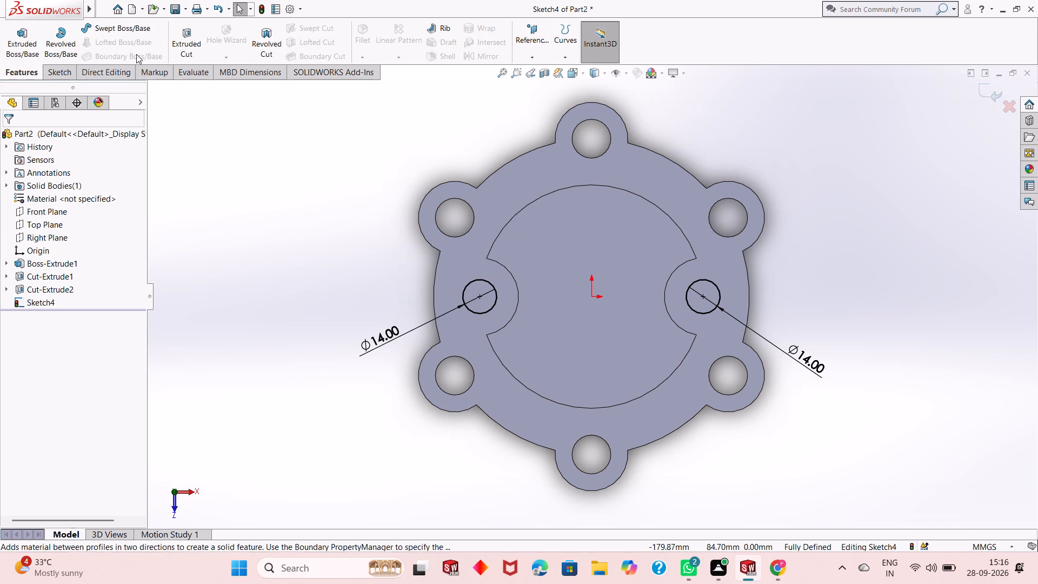
pyautogui.click(189, 54)
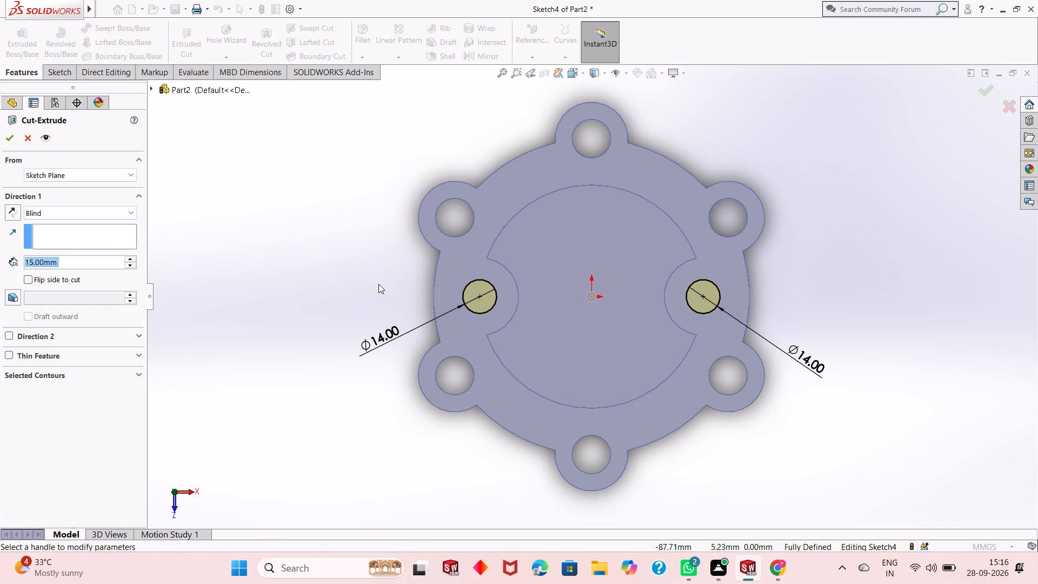
pyautogui.moveTo(379, 292); pyautogui.dragTo(394, 247, button='middle')
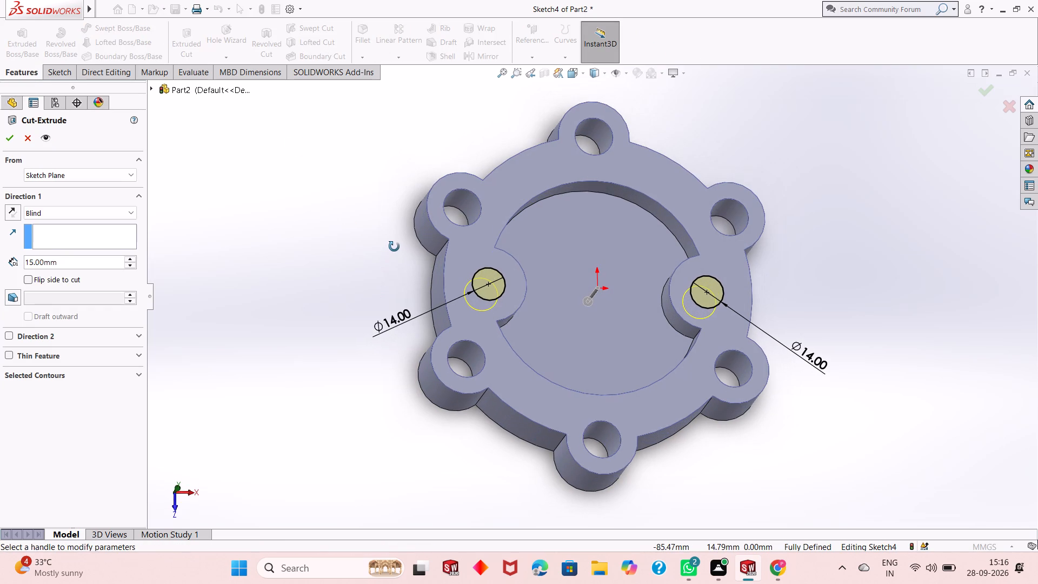
pyautogui.moveTo(394, 247); pyautogui.dragTo(397, 235, button='middle')
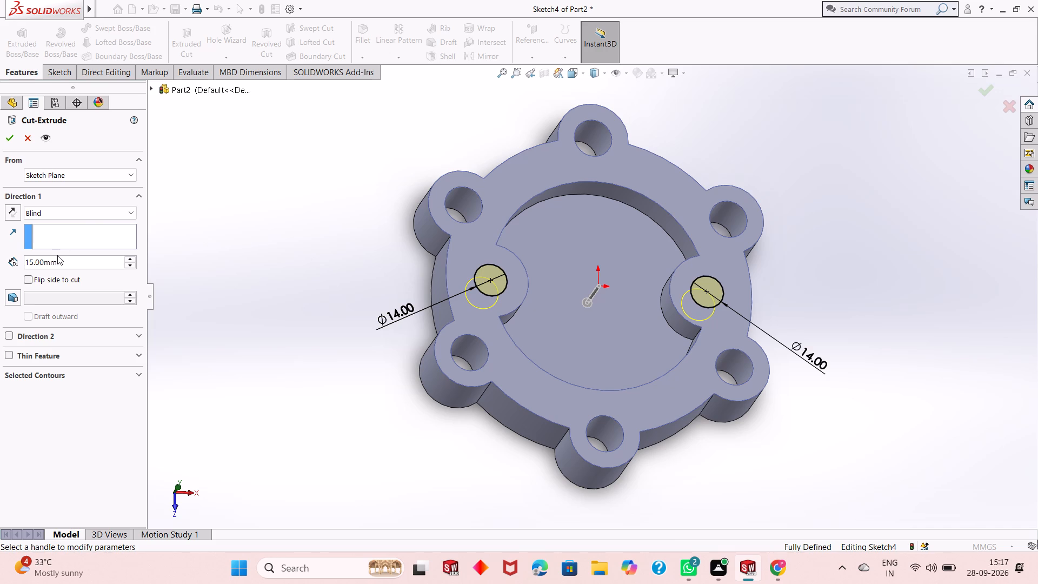
pyautogui.click(11, 143)
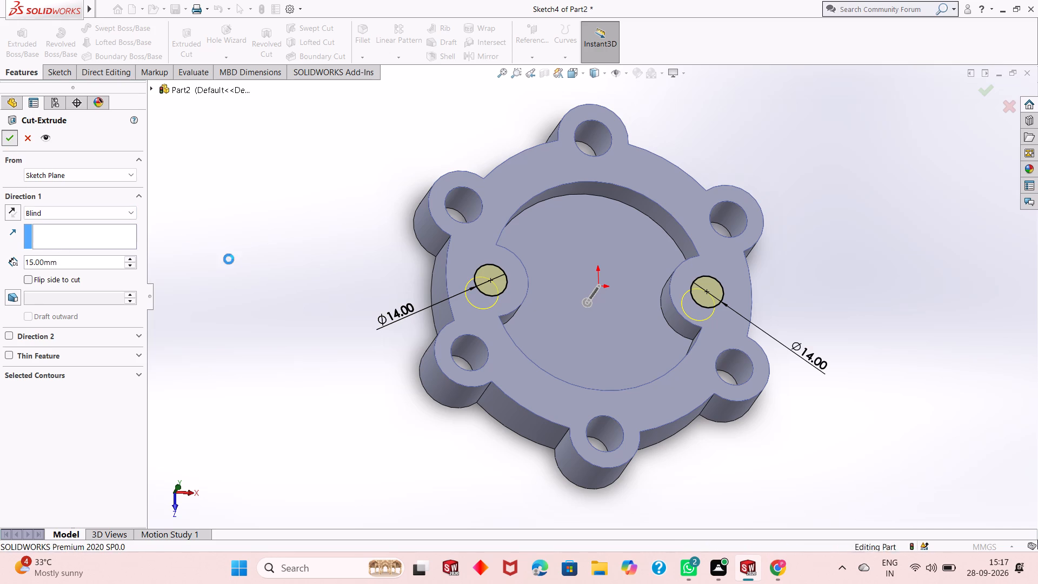
pyautogui.click(333, 317)
# Show a section view of the part through the Front Plane with zero offset.
pyautogui.moveTo(706, 452); pyautogui.dragTo(709, 441, button='middle')
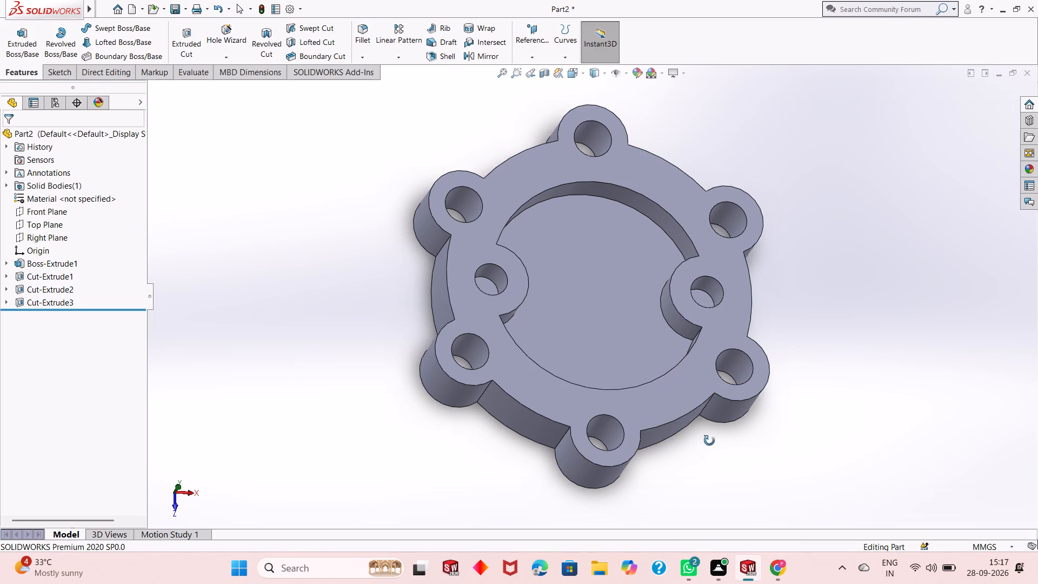
pyautogui.moveTo(709, 441); pyautogui.dragTo(684, 303, button='middle')
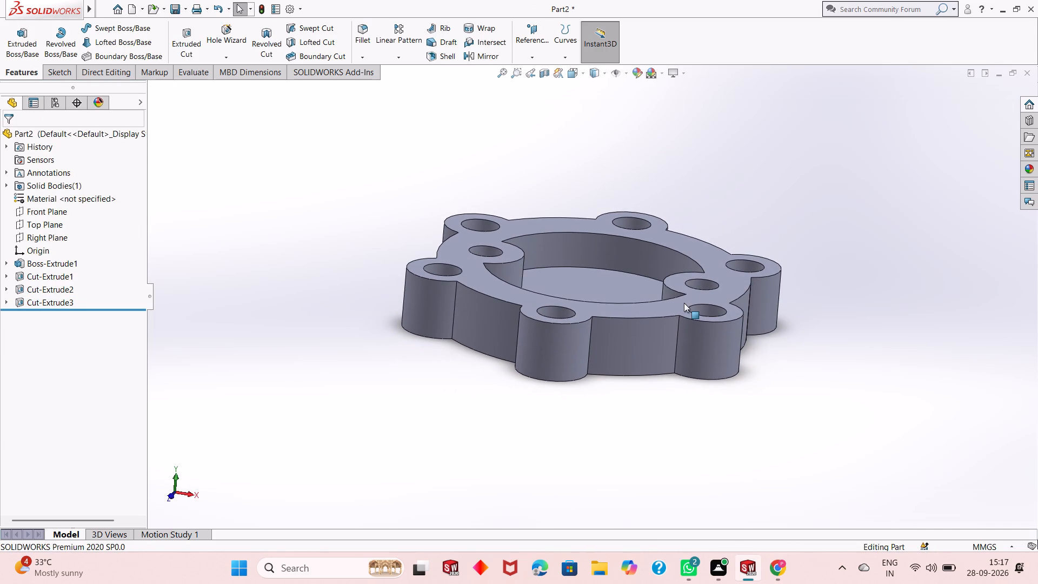
pyautogui.click(542, 72)
pyautogui.scroll(-2, 620, 201)
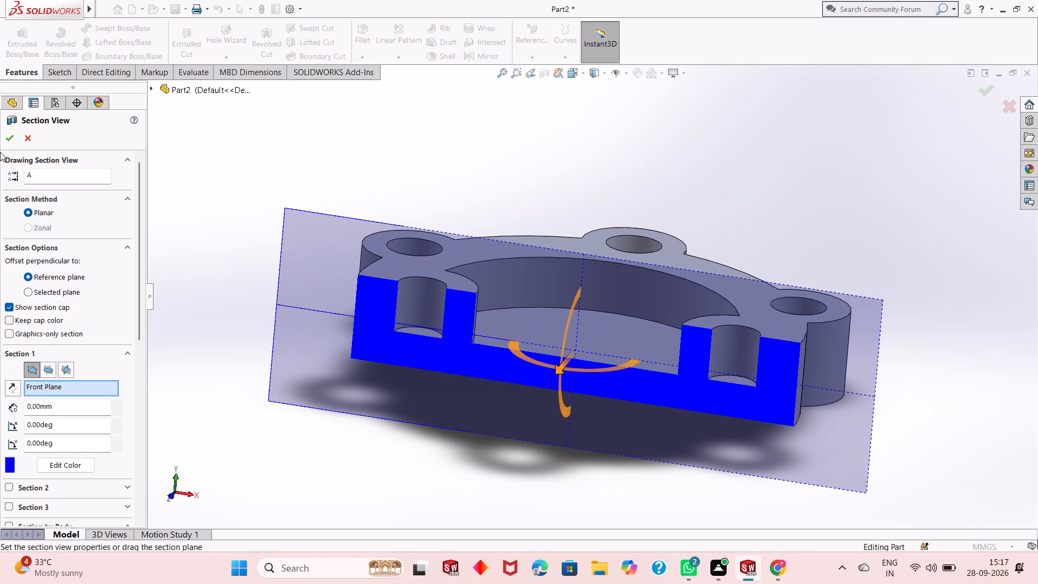
pyautogui.click(8, 136)
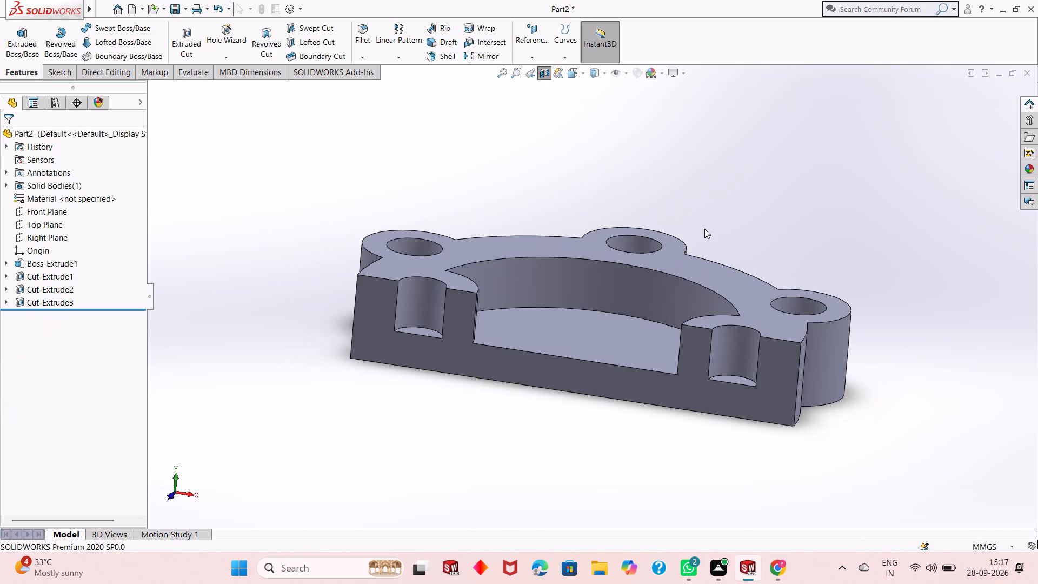
# Examine the sectioned 14 mm blind holes, pocket floor and walls from several angles and distances.
pyautogui.scroll(-1, 596, 337)
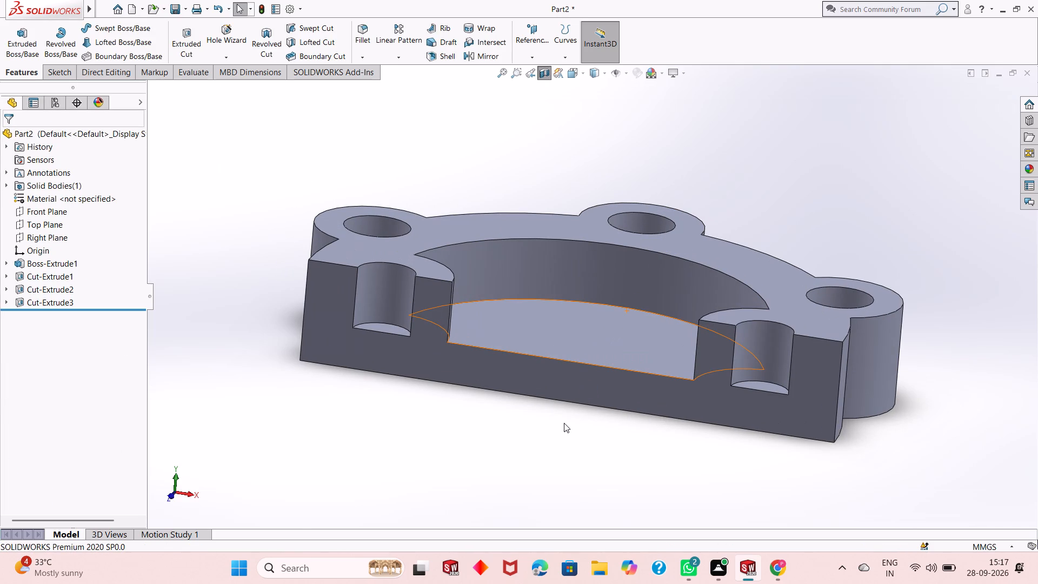
pyautogui.scroll(1, 564, 424)
pyautogui.scroll(-2, 553, 354)
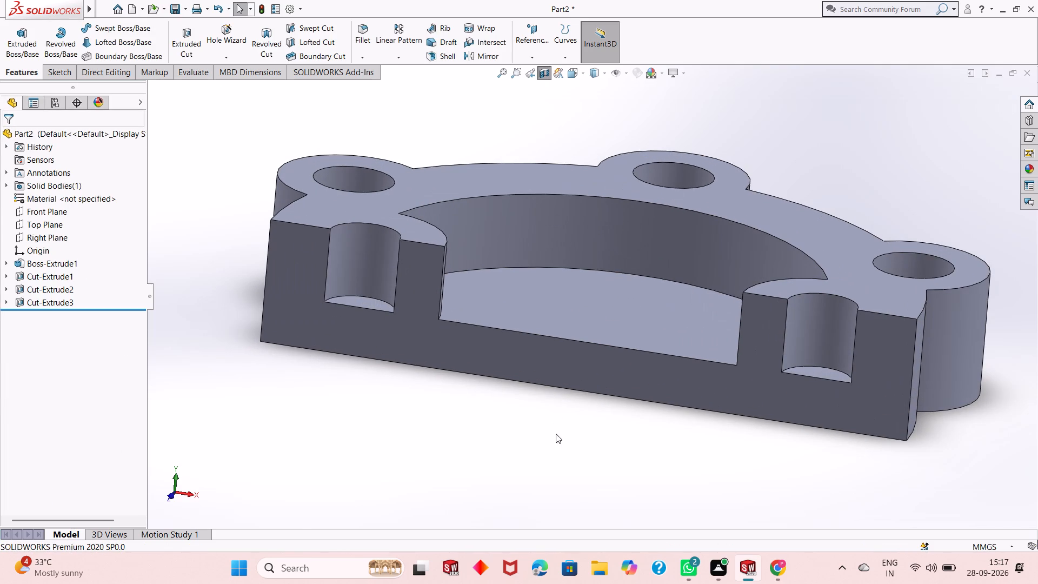
pyautogui.moveTo(598, 454); pyautogui.dragTo(595, 403, button='middle')
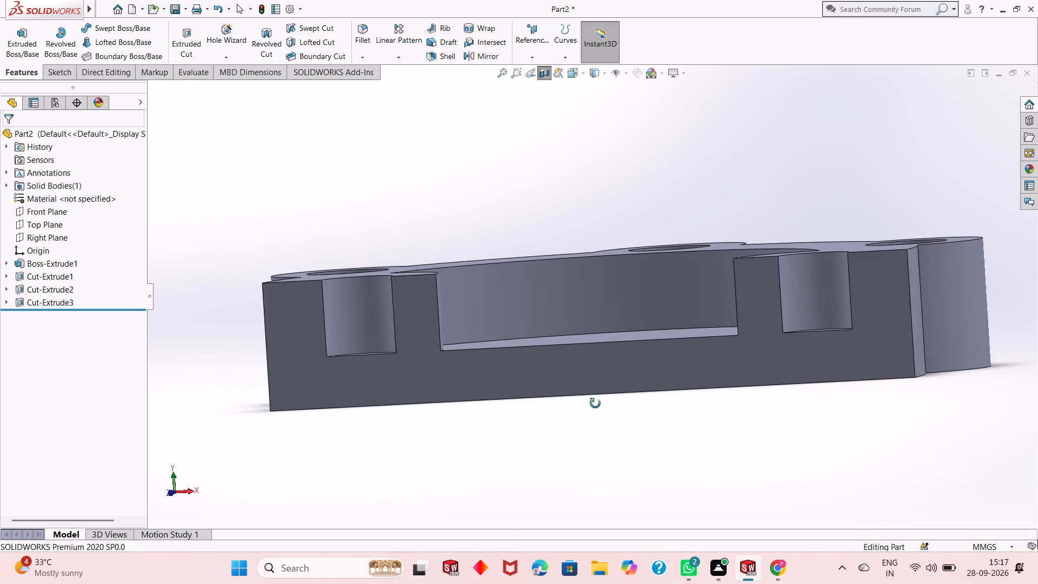
pyautogui.moveTo(595, 403); pyautogui.dragTo(603, 449, button='middle')
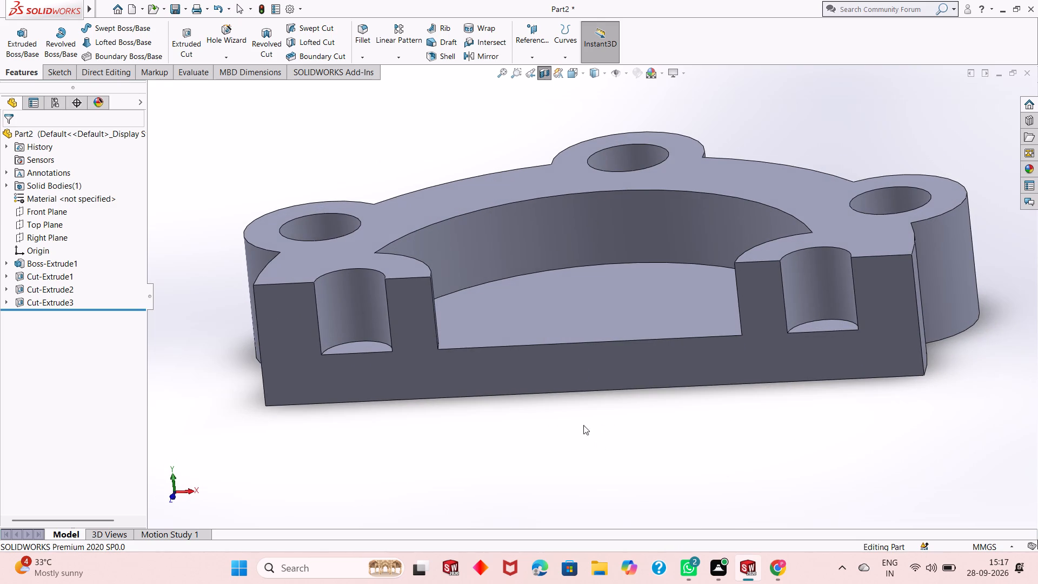
pyautogui.scroll(-2, 568, 291)
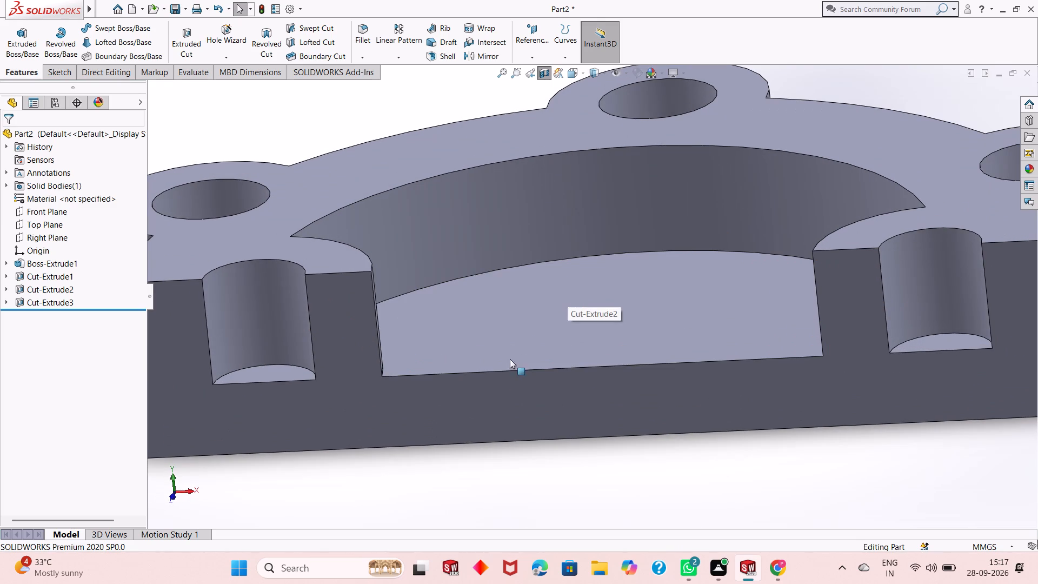
pyautogui.scroll(1, 564, 435)
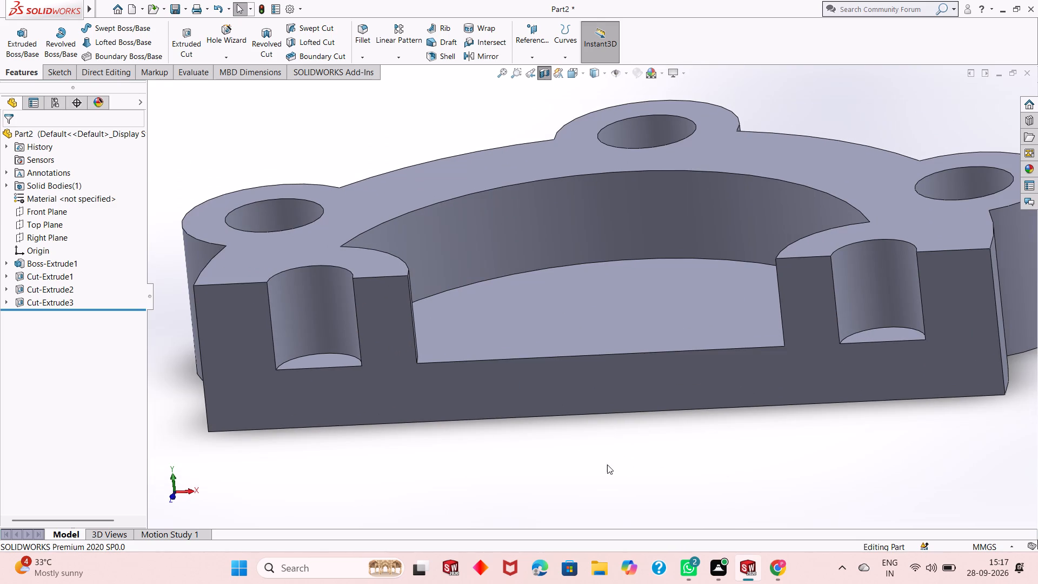
pyautogui.moveTo(607, 464); pyautogui.dragTo(617, 437, button='middle')
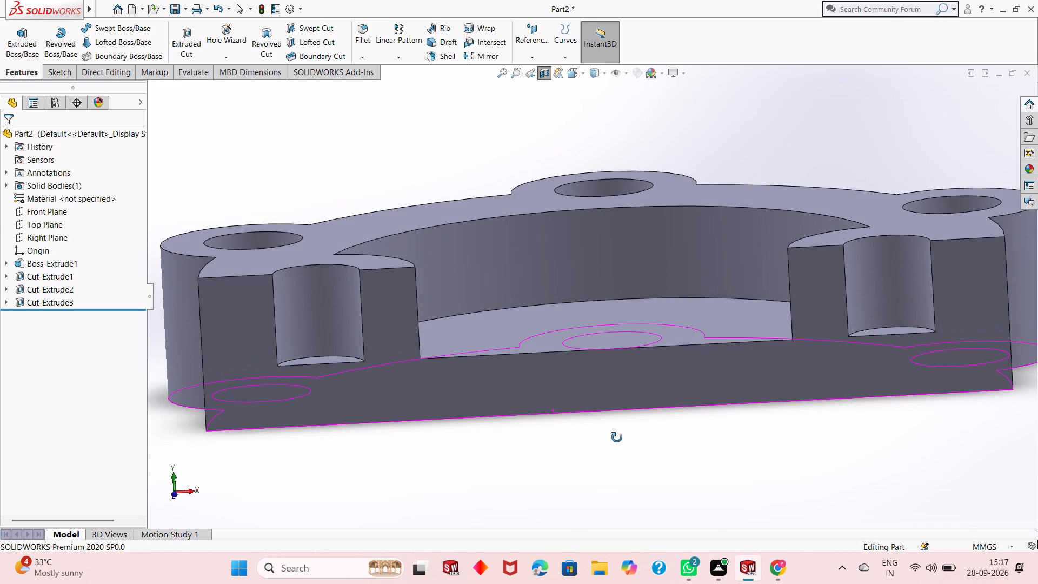
pyautogui.moveTo(617, 437); pyautogui.dragTo(615, 415, button='middle')
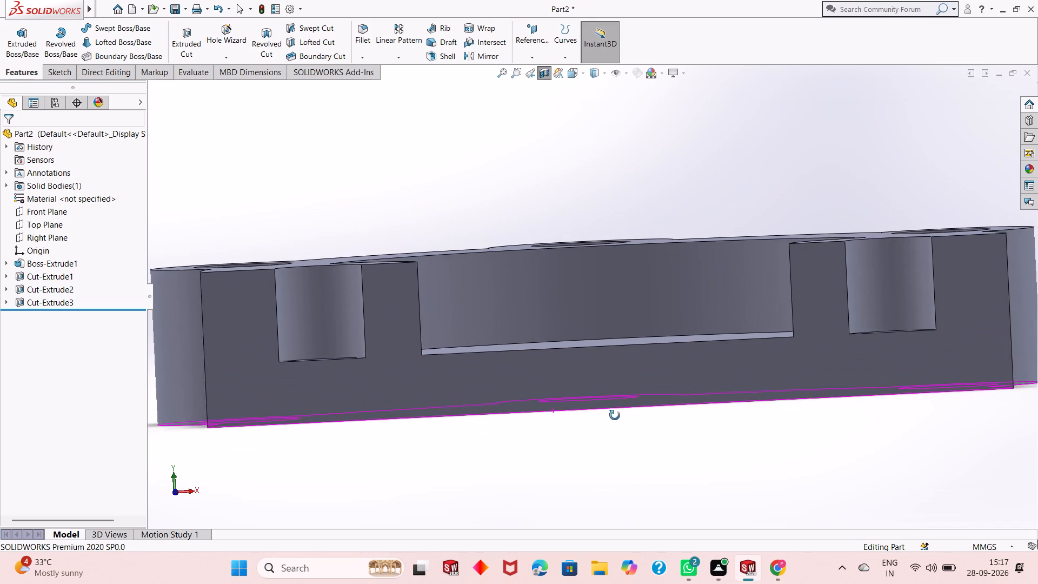
pyautogui.moveTo(615, 415); pyautogui.dragTo(609, 446, button='middle')
pyautogui.scroll(1, 604, 447)
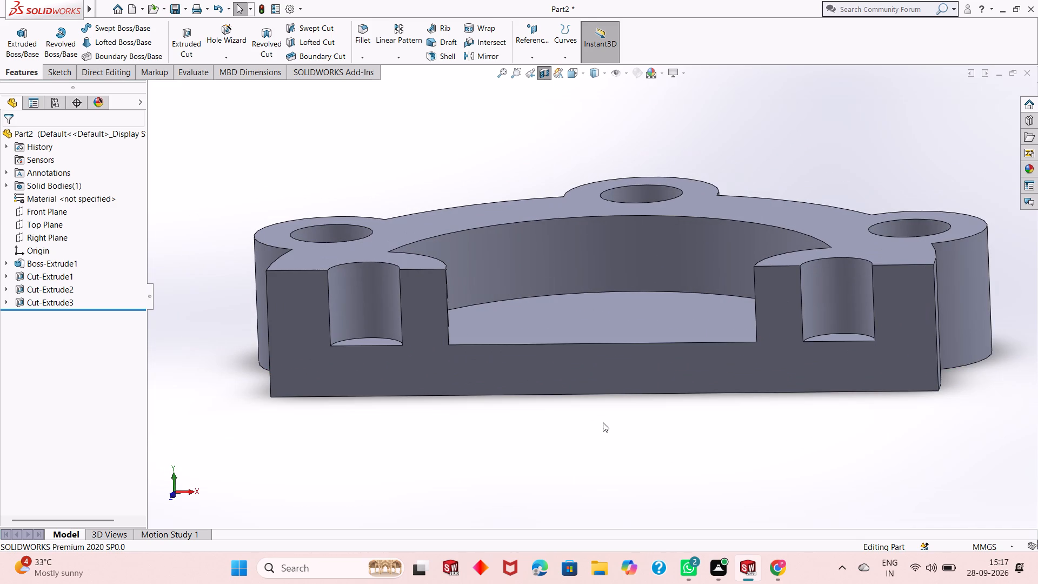
pyautogui.moveTo(640, 423); pyautogui.dragTo(624, 440, button='middle')
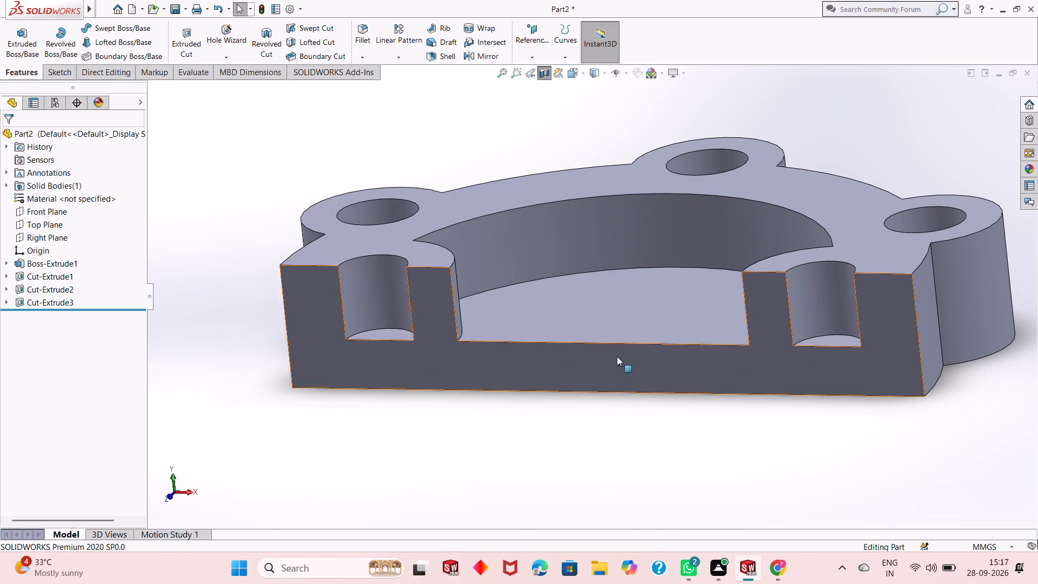
pyautogui.scroll(-1, 613, 336)
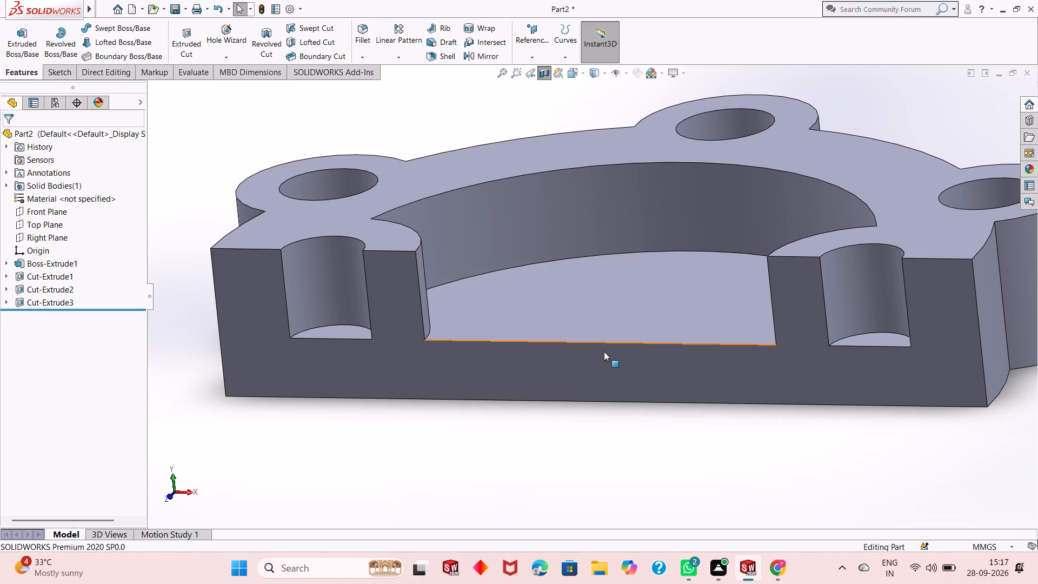
pyautogui.scroll(1, 604, 351)
pyautogui.scroll(-1, 604, 205)
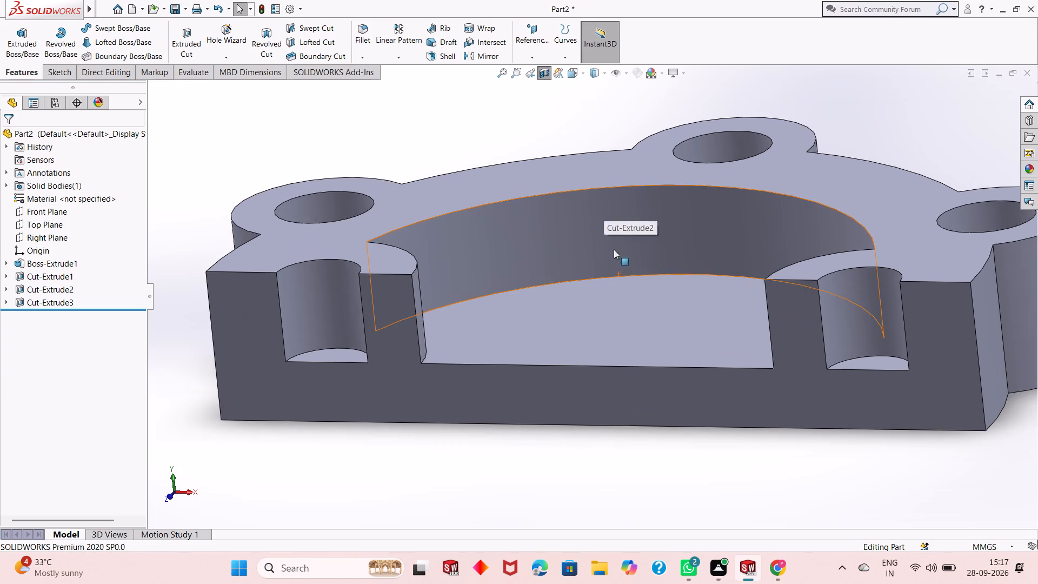
pyautogui.scroll(-1, 613, 297)
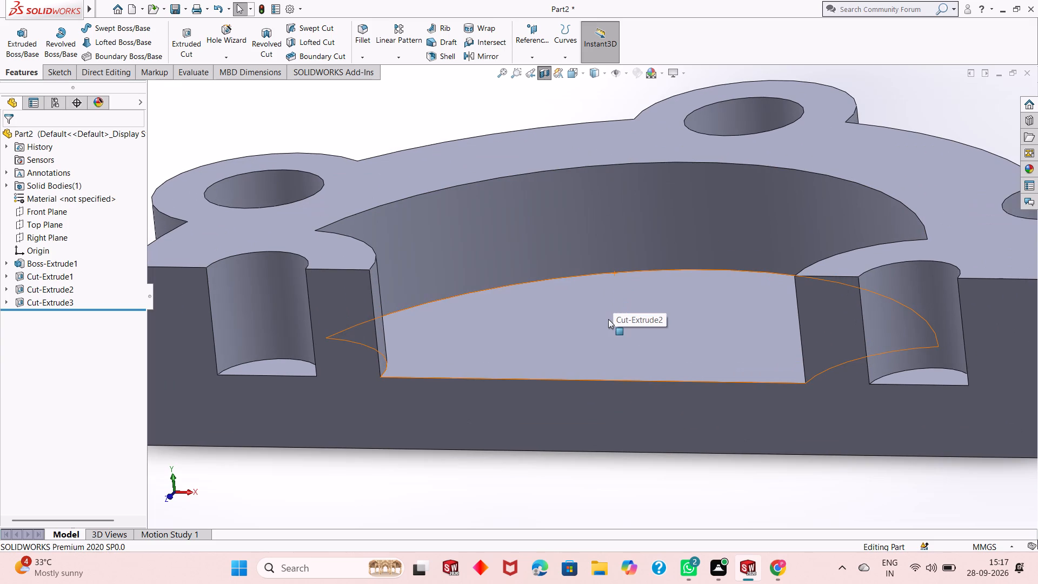
pyautogui.scroll(1, 608, 331)
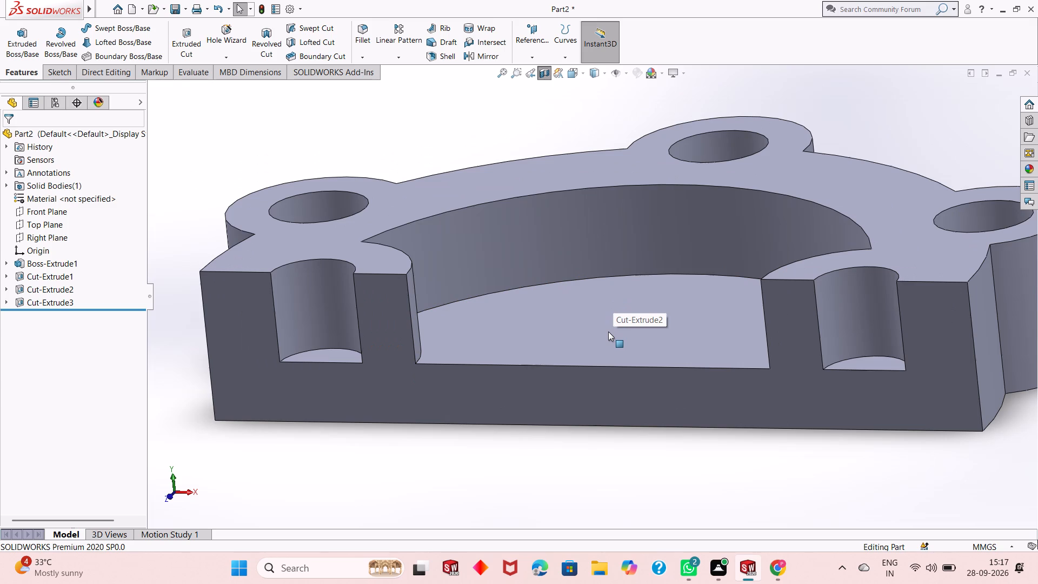
# Examine the sectioned part's pocket, notch bosses and blind holes from oblique angles and different distances.
pyautogui.scroll(1, 608, 331)
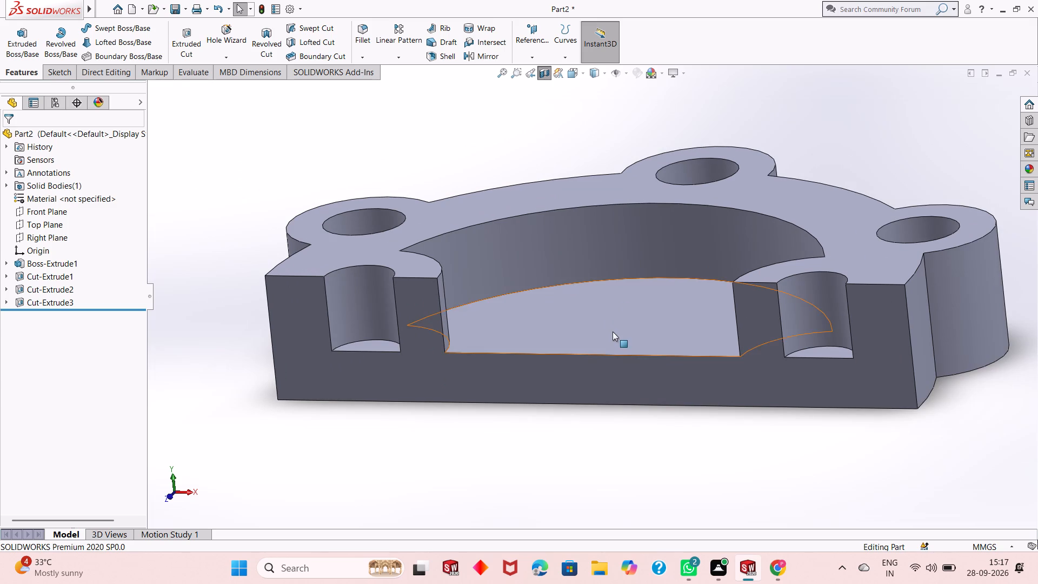
pyautogui.scroll(1, 608, 323)
pyautogui.scroll(-1, 596, 188)
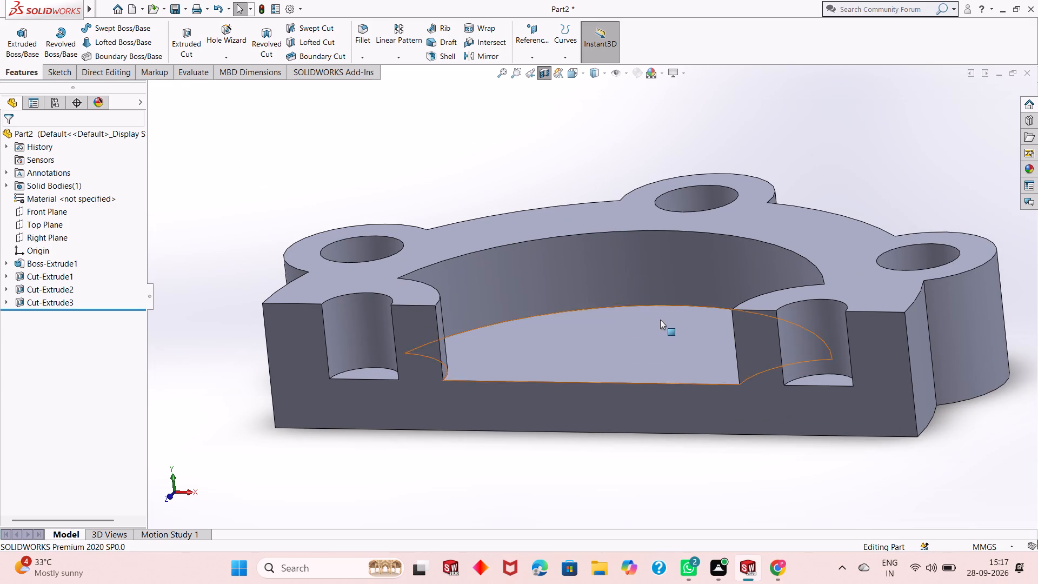
pyautogui.scroll(-1, 660, 320)
pyautogui.scroll(1, 622, 327)
pyautogui.moveTo(620, 446); pyautogui.dragTo(604, 457, button='middle')
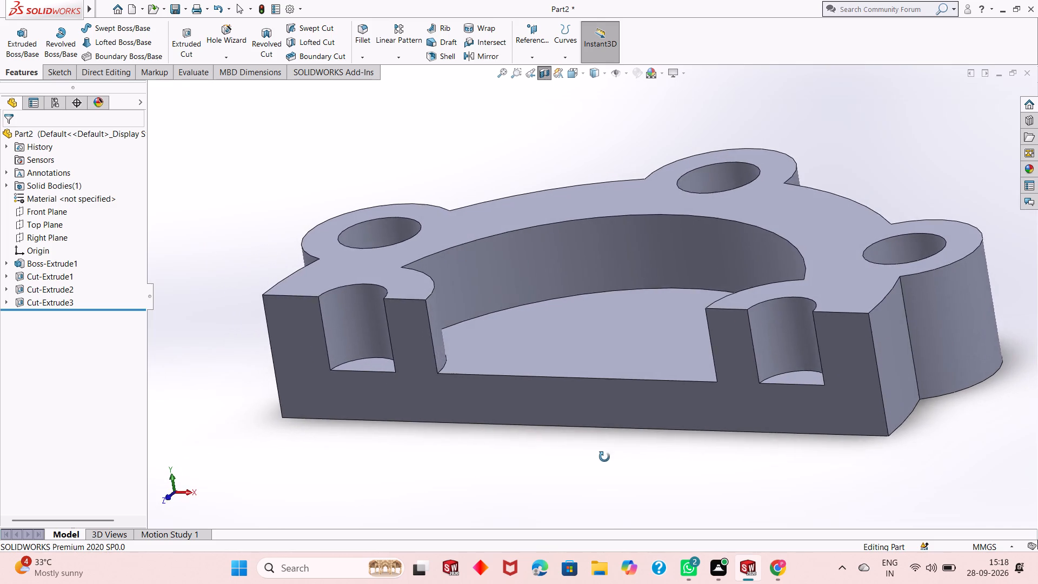
pyautogui.moveTo(604, 457); pyautogui.dragTo(582, 498, button='middle')
pyautogui.moveTo(565, 286); pyautogui.dragTo(557, 315, button='middle')
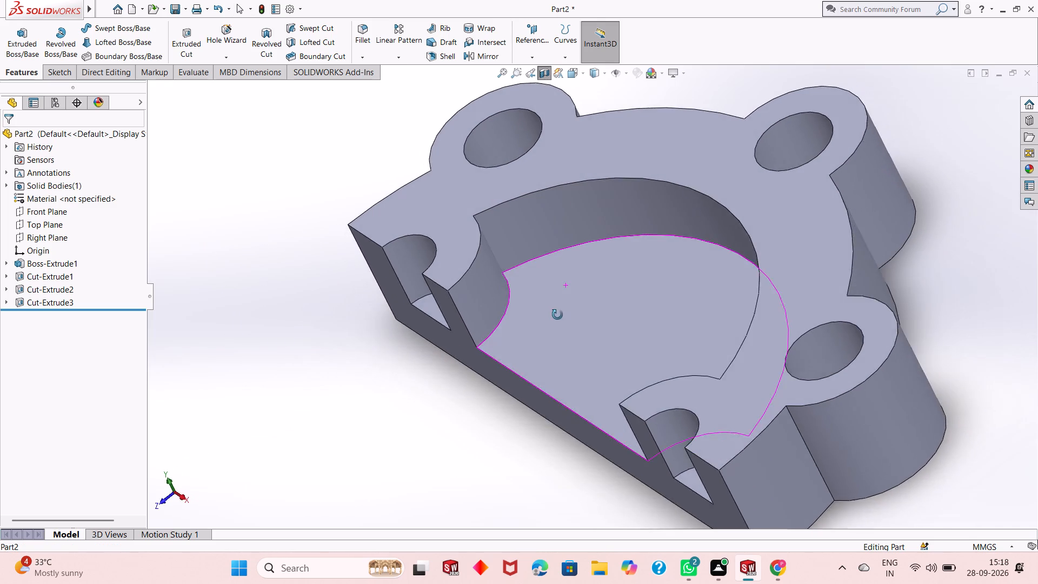
pyautogui.moveTo(557, 315); pyautogui.dragTo(515, 372, button='middle')
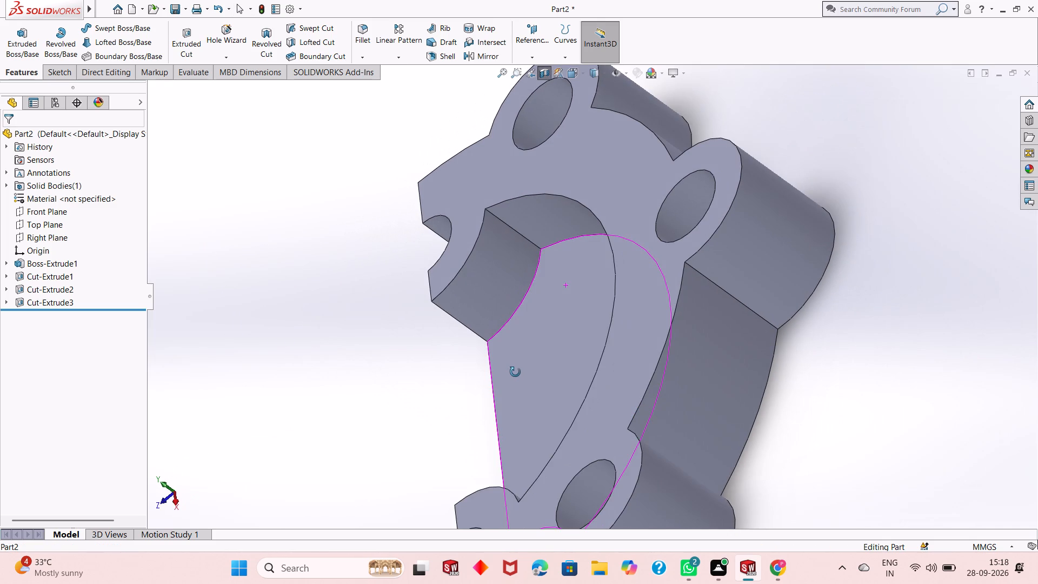
pyautogui.moveTo(515, 372); pyautogui.dragTo(610, 287, button='middle')
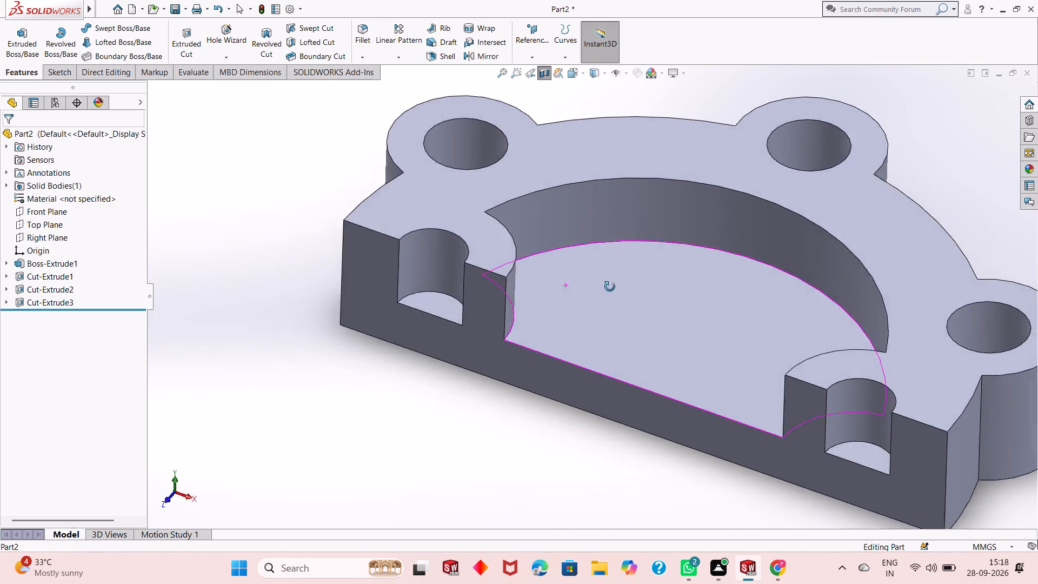
pyautogui.moveTo(610, 287); pyautogui.dragTo(631, 244, button='middle')
pyautogui.scroll(3, 630, 243)
pyautogui.scroll(-1, 788, 225)
pyautogui.moveTo(626, 313); pyautogui.dragTo(626, 323, button='middle')
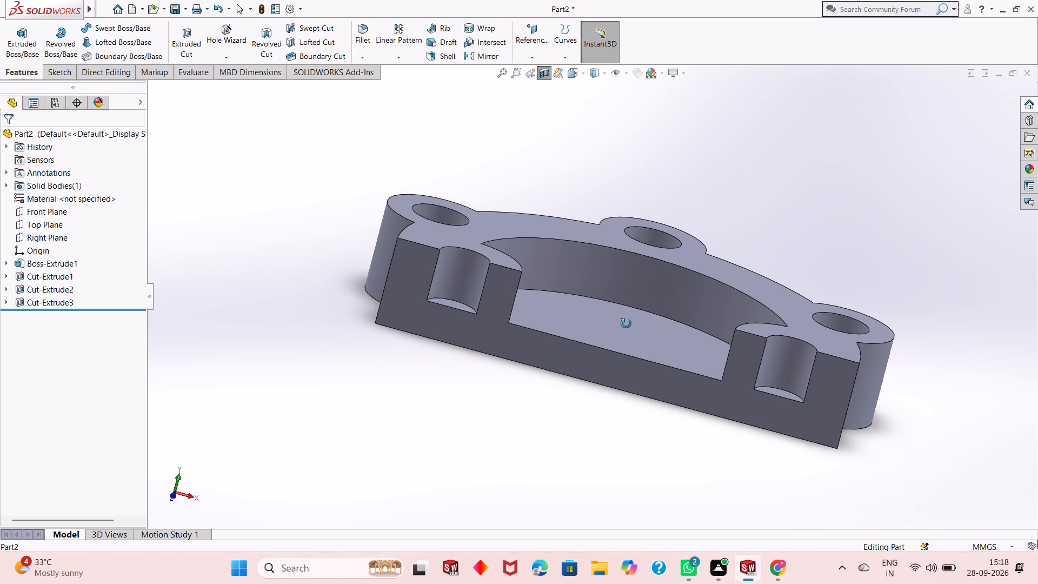
pyautogui.moveTo(626, 323); pyautogui.dragTo(601, 355, button='middle')
pyautogui.scroll(-2, 594, 317)
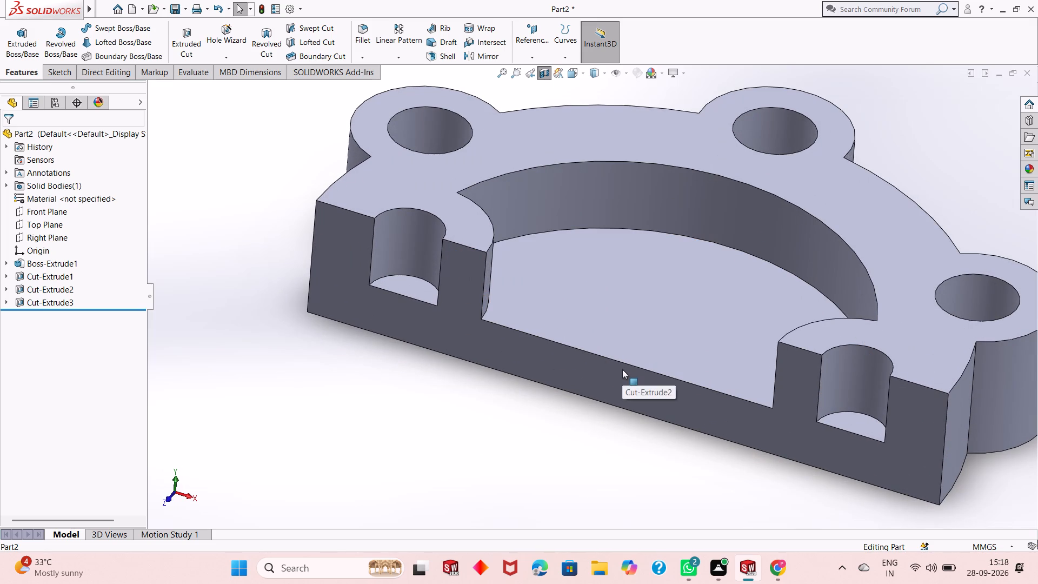
# View the section face straight on and examine the depth profile of the pocket and both blind holes.
pyautogui.hotkey('ctrl', '8')
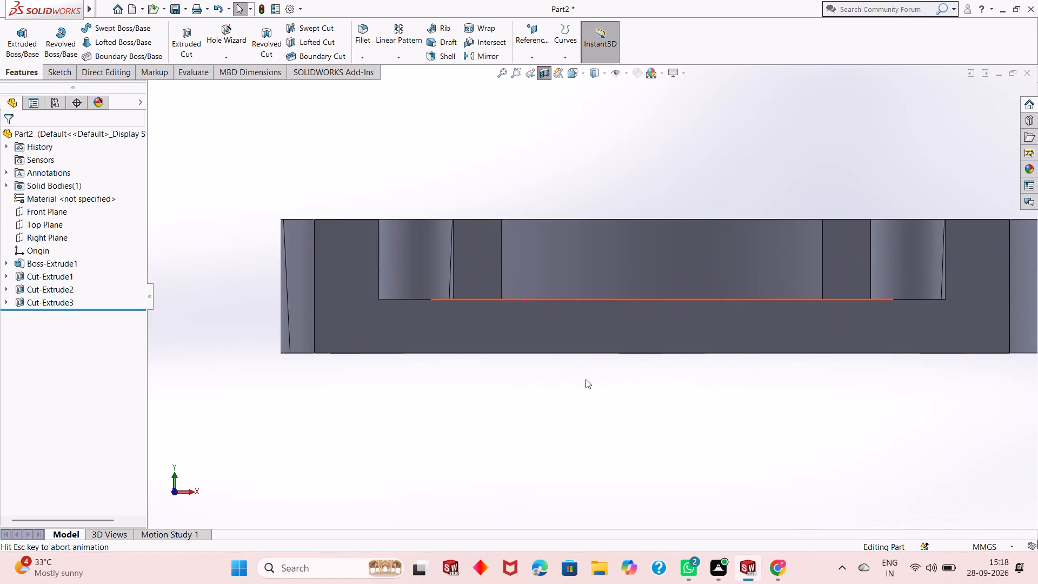
pyautogui.scroll(2, 560, 387)
pyautogui.scroll(-2, 709, 194)
pyautogui.click(670, 204)
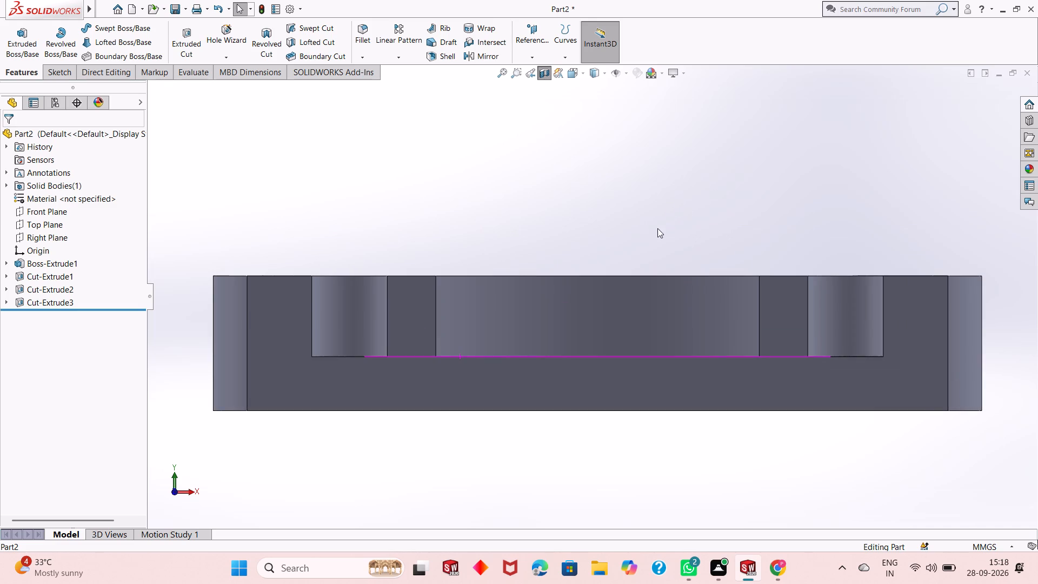
pyautogui.scroll(3, 588, 339)
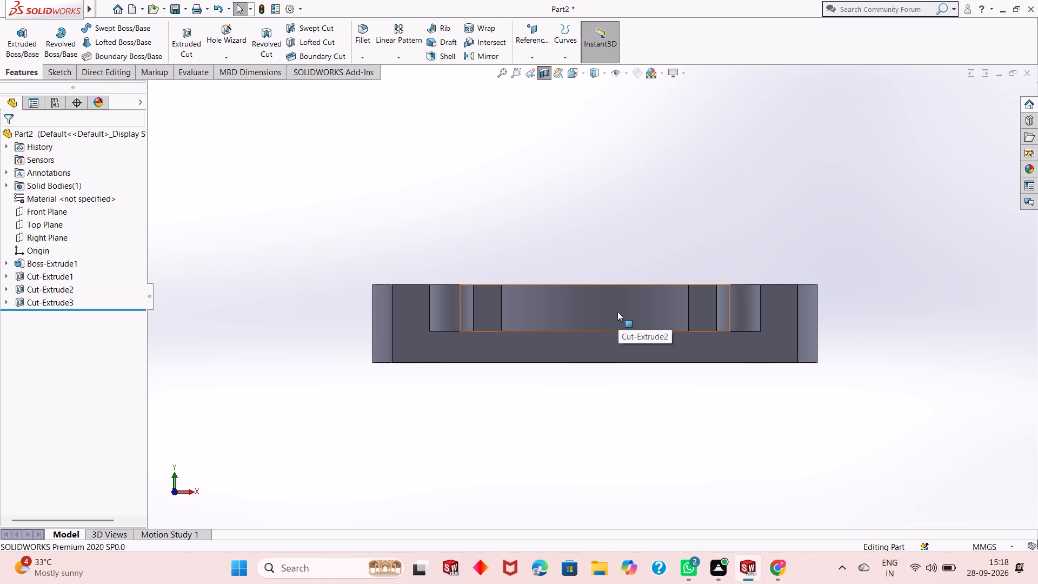
pyautogui.scroll(-2, 625, 306)
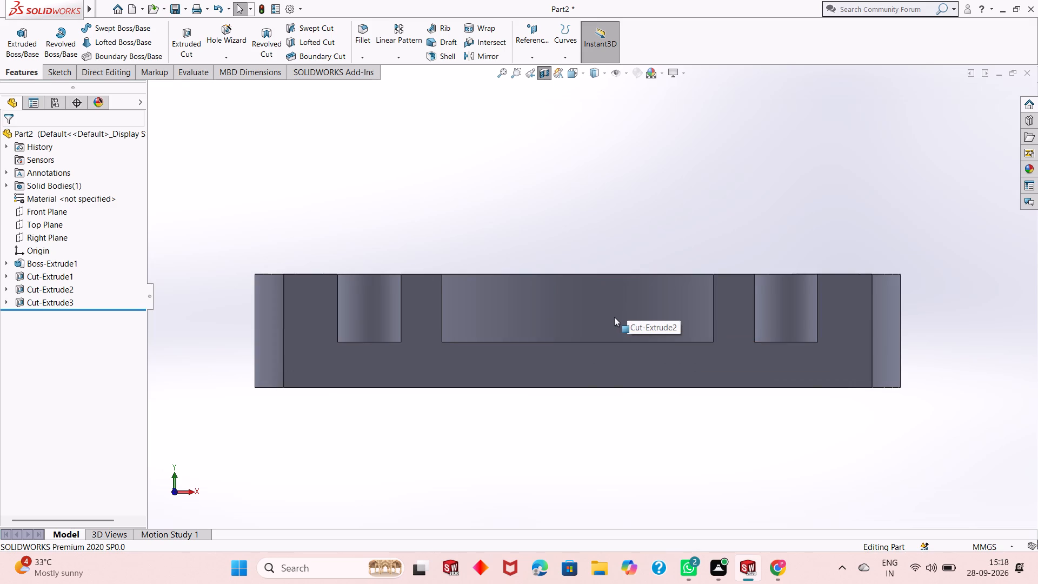
pyautogui.scroll(1, 614, 317)
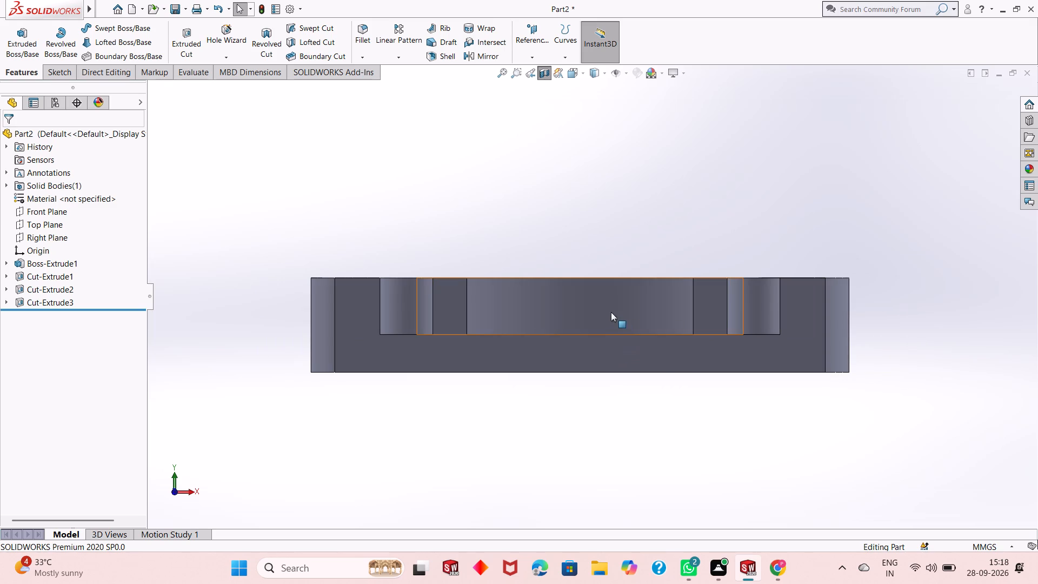
pyautogui.scroll(-1, 585, 316)
pyautogui.scroll(1, 585, 331)
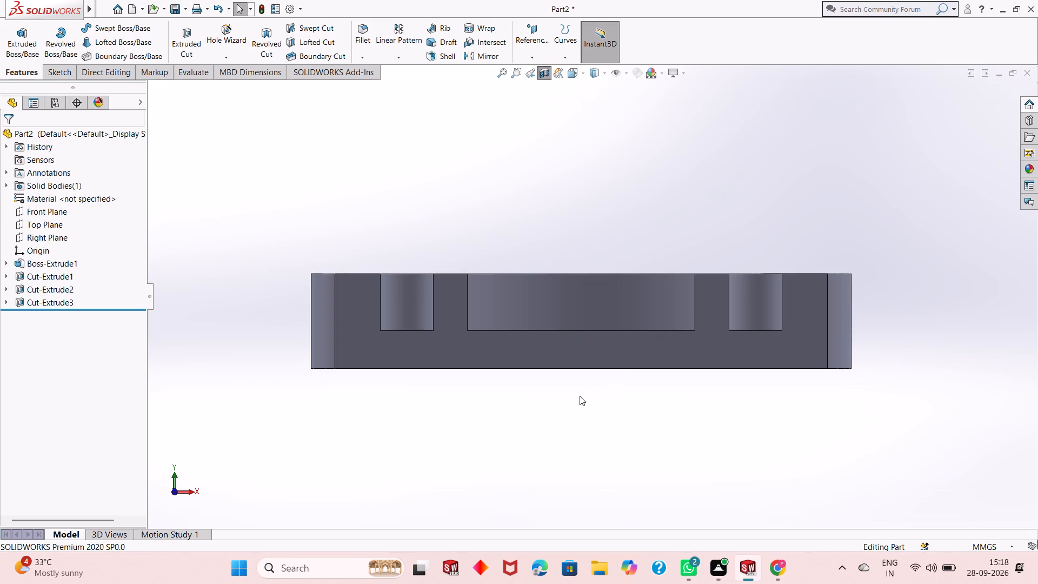
pyautogui.scroll(-1, 580, 396)
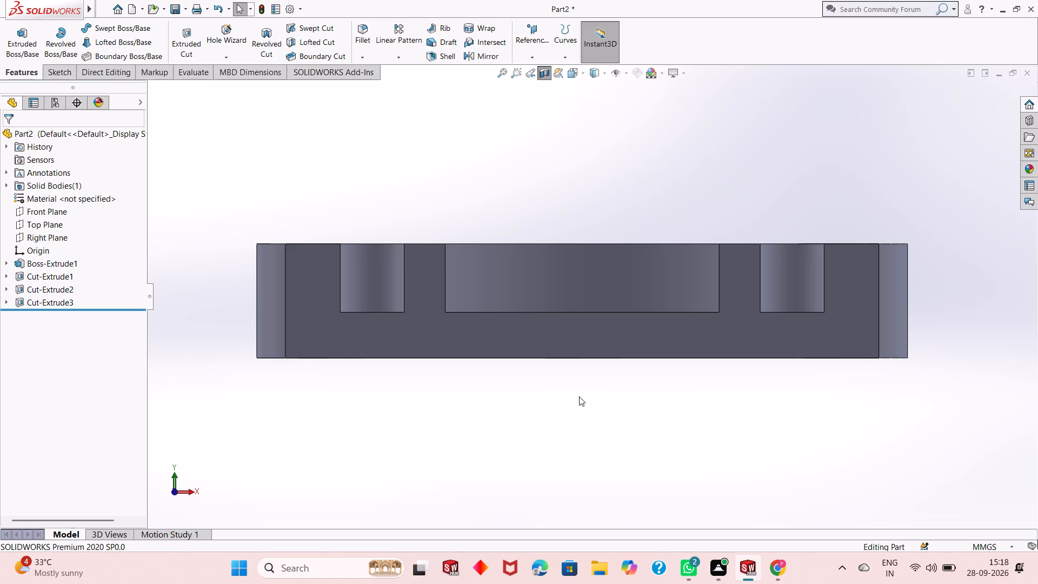
# Examine the sectioned half from low, raised and side angles, covering the pocket floor, blind holes and lobe holes.
pyautogui.middleClick(468, 389)
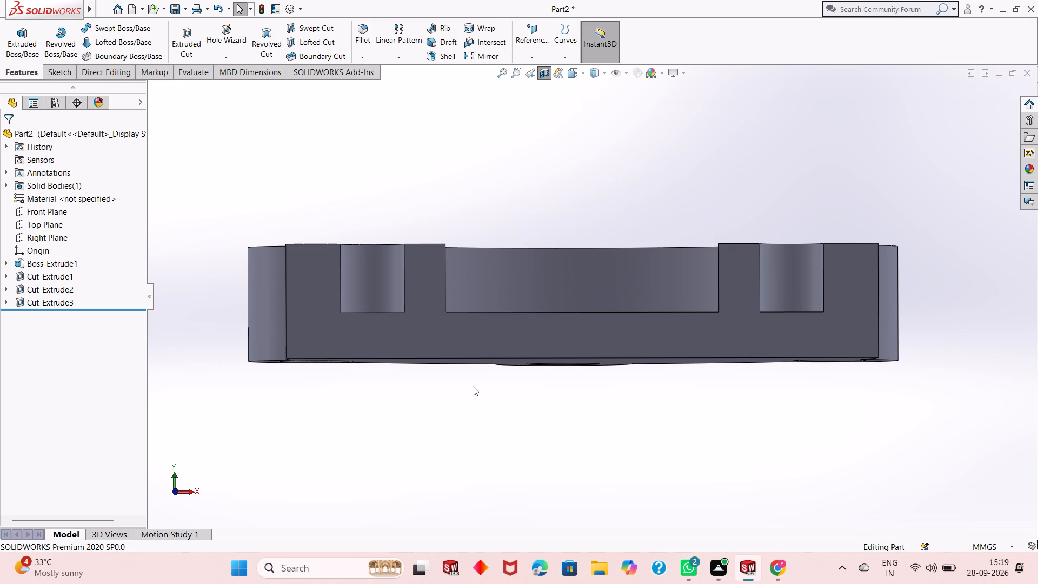
pyautogui.moveTo(491, 375); pyautogui.dragTo(496, 382, button='middle')
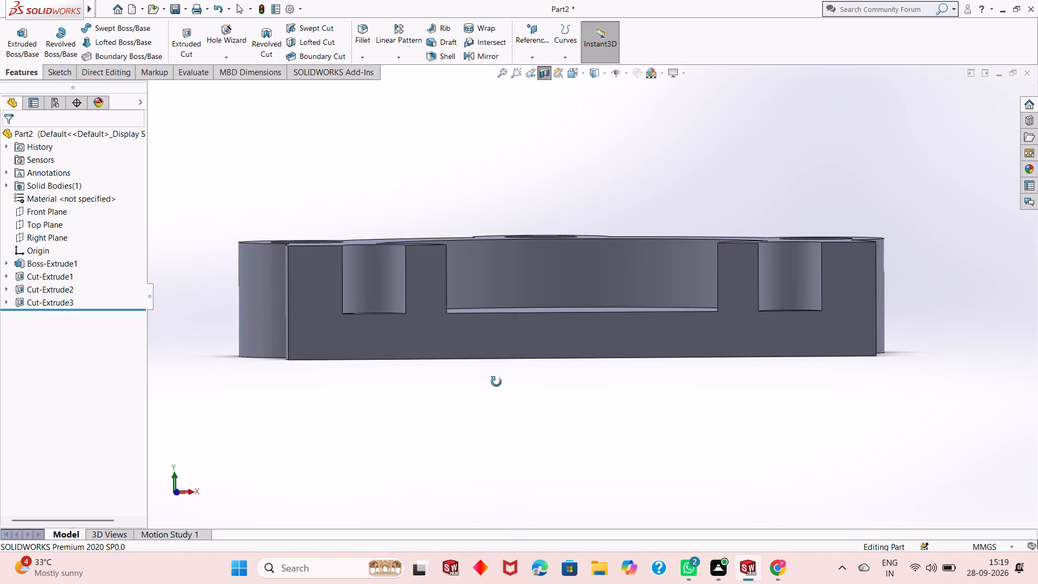
pyautogui.moveTo(496, 382); pyautogui.dragTo(498, 393, button='middle')
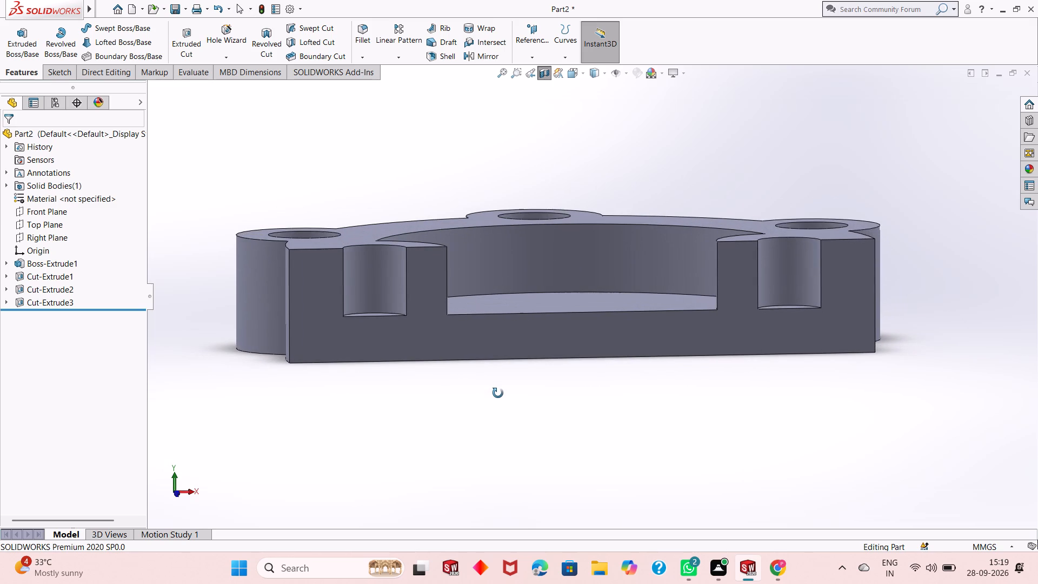
pyautogui.moveTo(498, 393); pyautogui.dragTo(499, 400, button='middle')
pyautogui.moveTo(499, 399); pyautogui.dragTo(501, 396, button='middle')
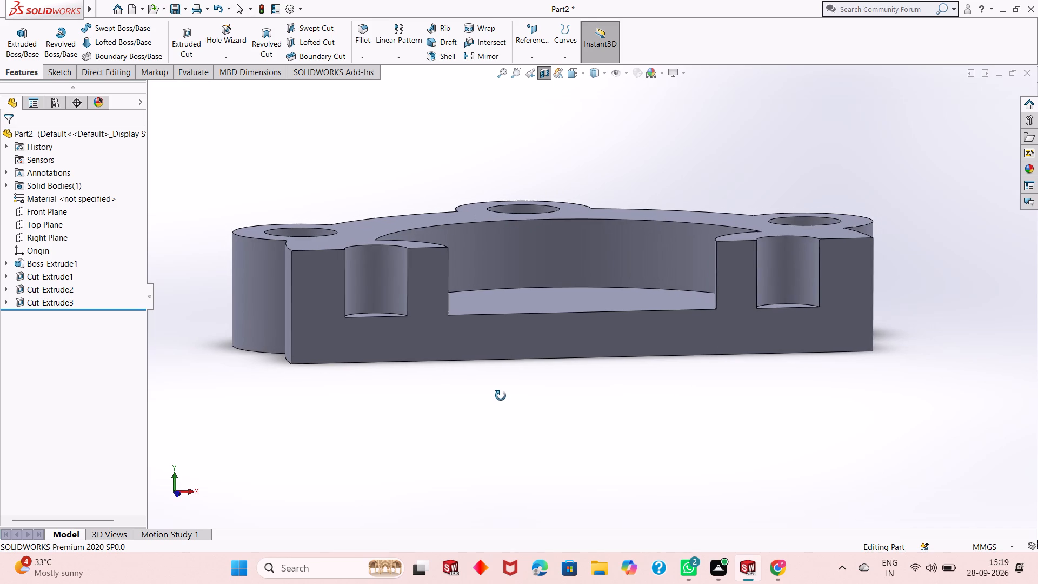
pyautogui.moveTo(501, 396); pyautogui.dragTo(498, 388, button='middle')
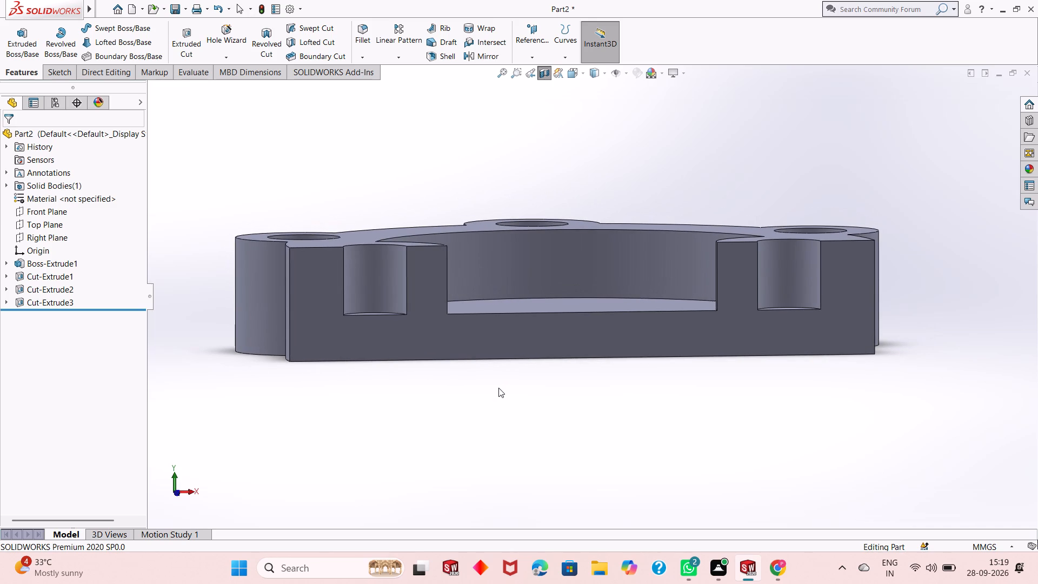
pyautogui.scroll(1, 508, 375)
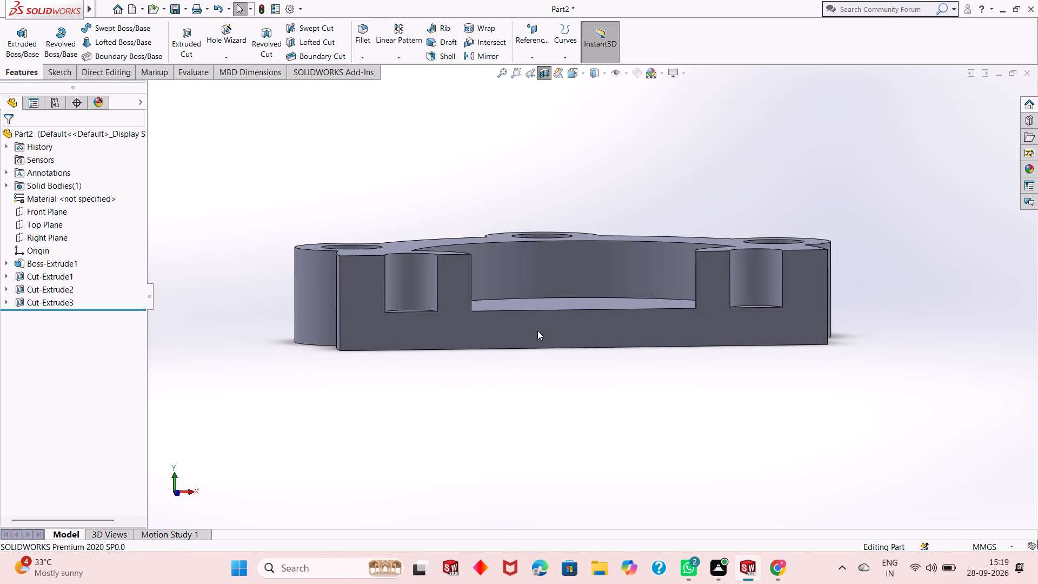
pyautogui.moveTo(529, 222); pyautogui.dragTo(541, 320, button='middle')
pyautogui.scroll(-1, 498, 255)
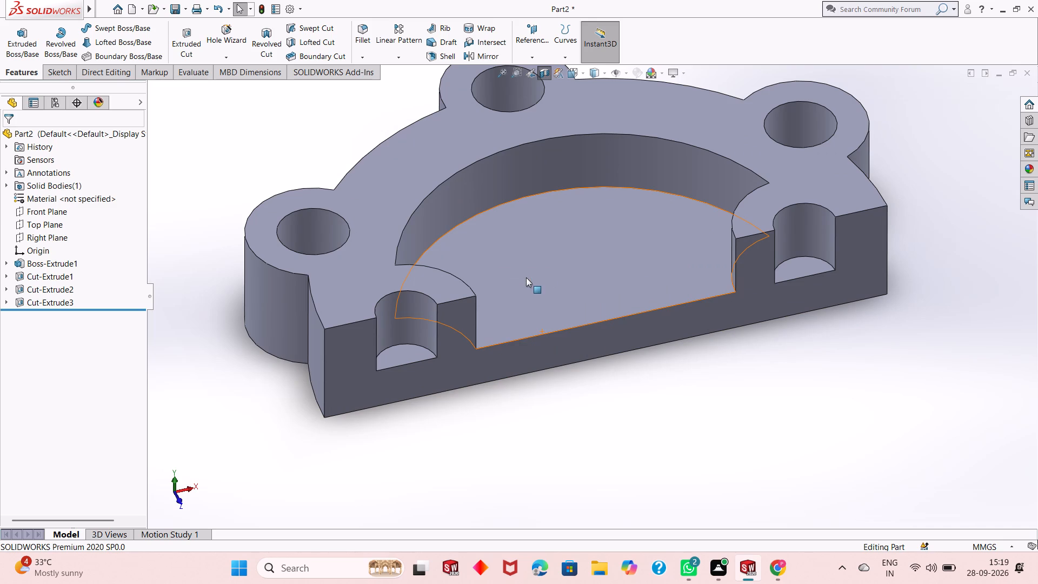
pyautogui.scroll(-1, 526, 277)
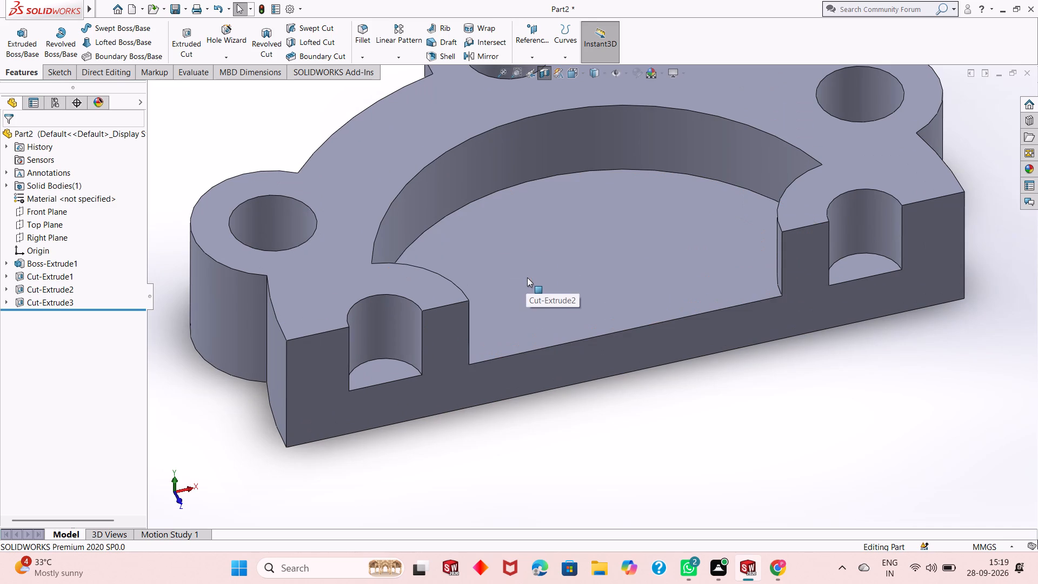
pyautogui.scroll(3, 531, 281)
pyautogui.scroll(-2, 589, 150)
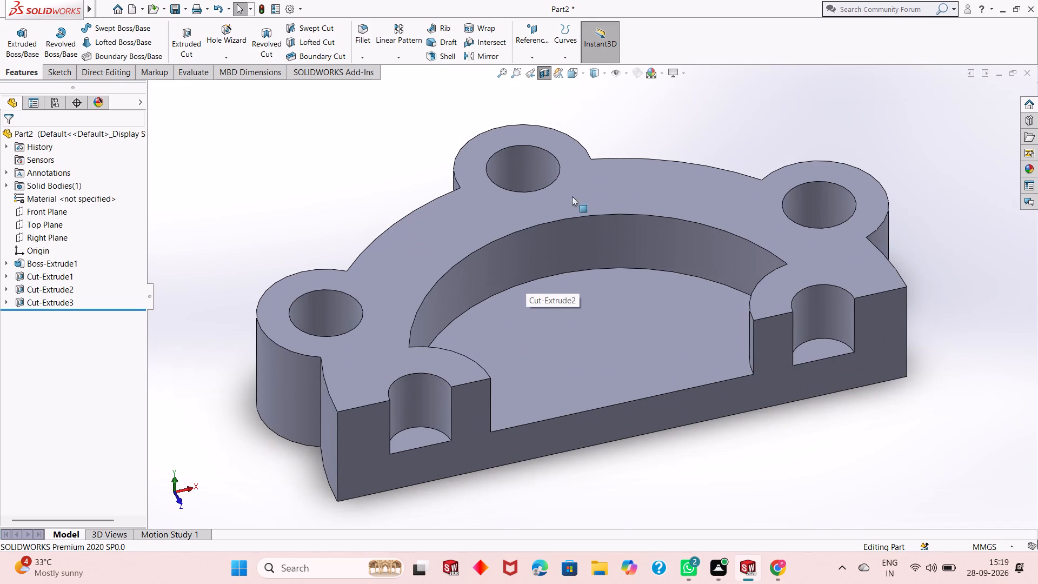
pyautogui.scroll(1, 585, 330)
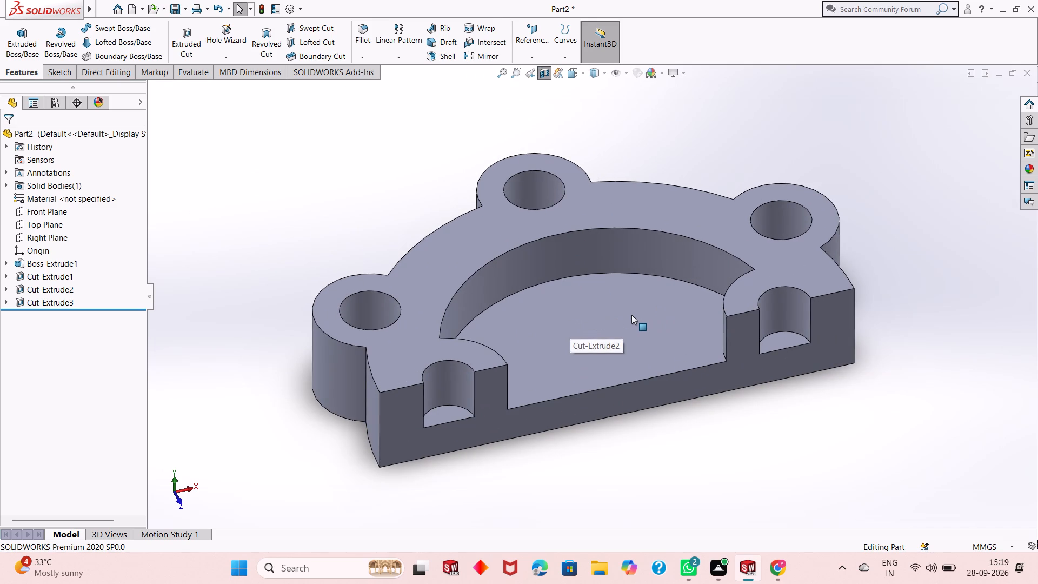
pyautogui.scroll(2, 631, 315)
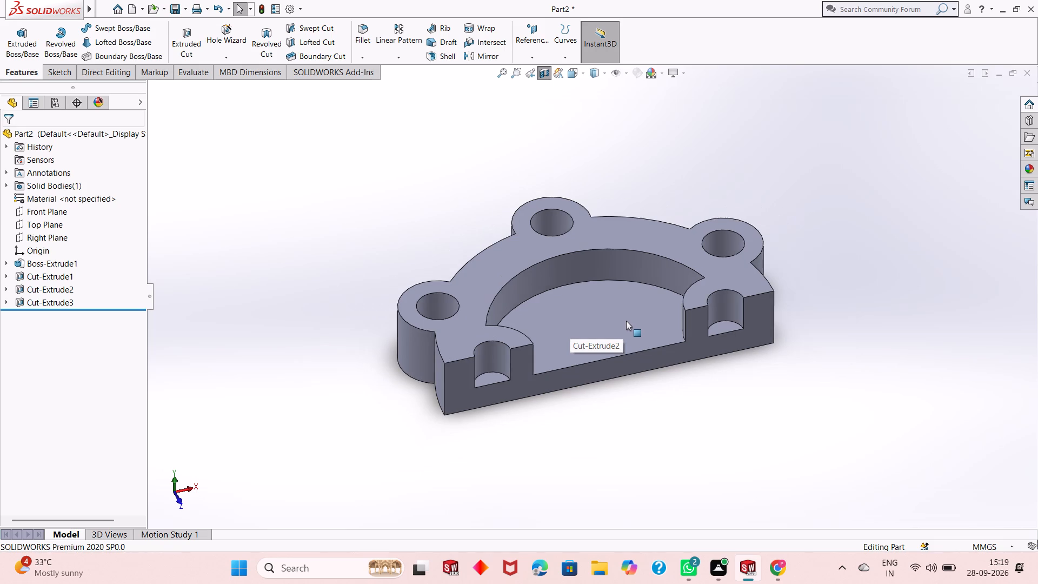
pyautogui.scroll(-2, 609, 297)
pyautogui.scroll(2, 614, 310)
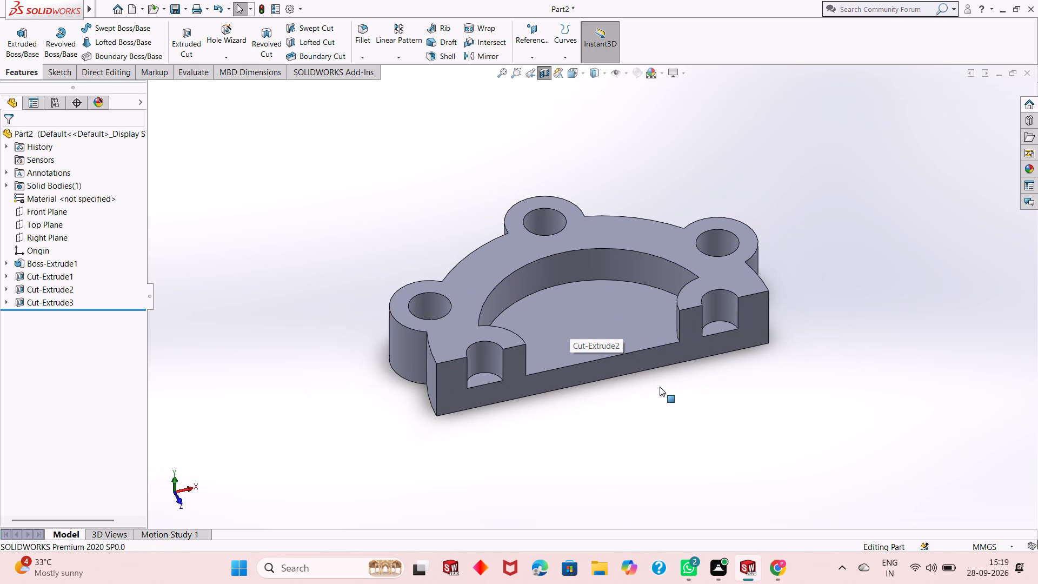
pyautogui.moveTo(659, 387); pyautogui.dragTo(667, 428, button='middle')
pyautogui.scroll(-2, 613, 311)
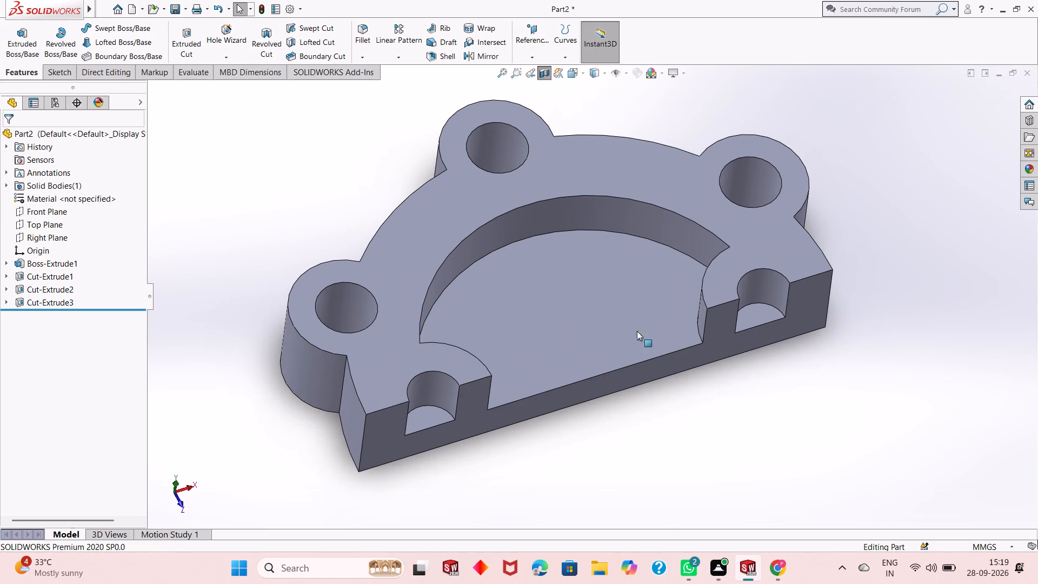
pyautogui.moveTo(708, 388); pyautogui.dragTo(701, 452, button='middle')
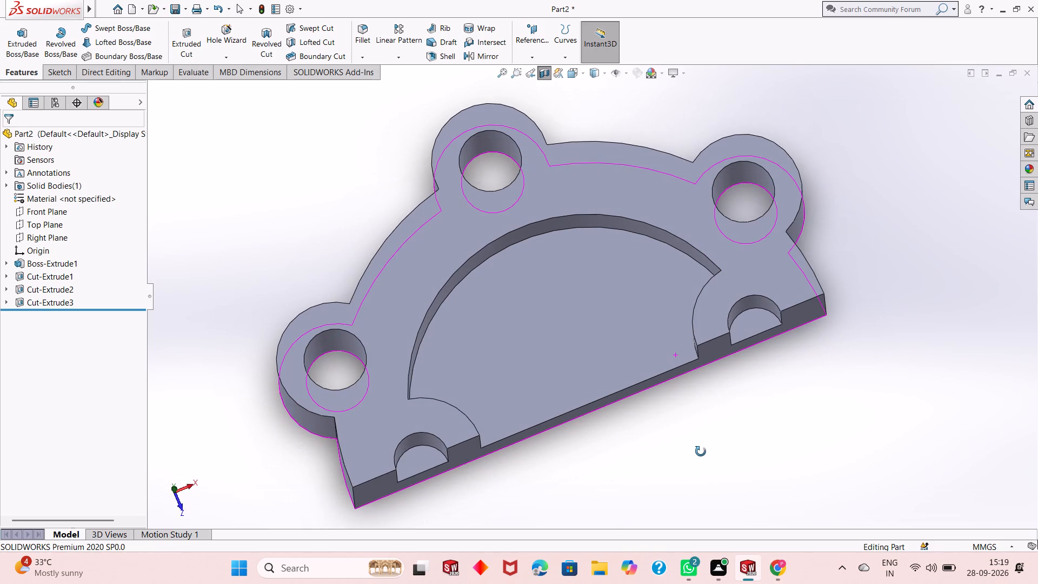
pyautogui.moveTo(701, 452); pyautogui.dragTo(635, 297, button='middle')
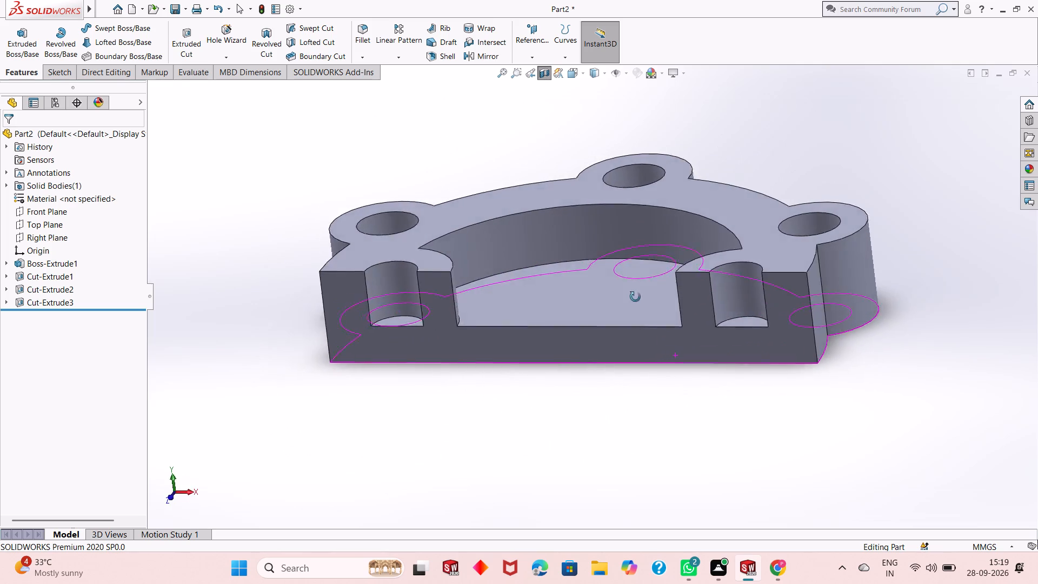
pyautogui.moveTo(635, 297); pyautogui.dragTo(730, 253, button='middle')
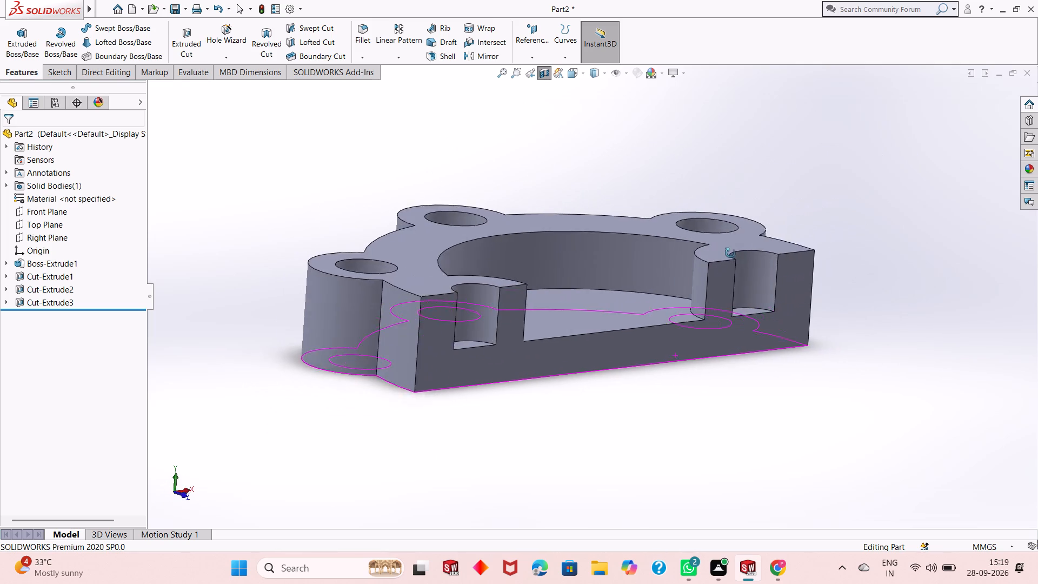
pyautogui.moveTo(730, 253); pyautogui.dragTo(726, 372, button='middle')
pyautogui.scroll(-2, 649, 340)
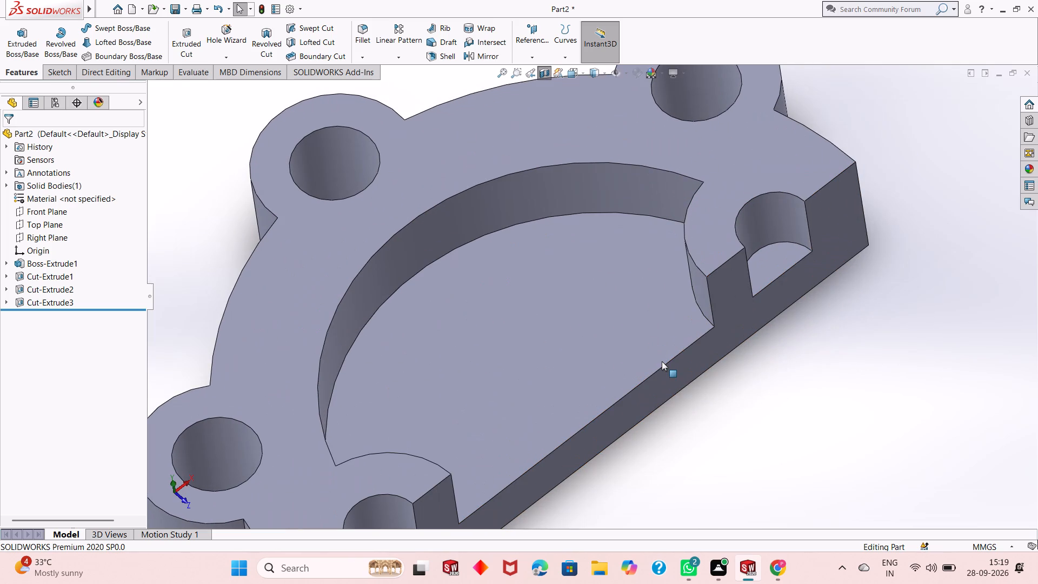
pyautogui.scroll(-1, 662, 361)
pyautogui.scroll(3, 662, 361)
pyautogui.moveTo(527, 337); pyautogui.dragTo(531, 337, button='middle')
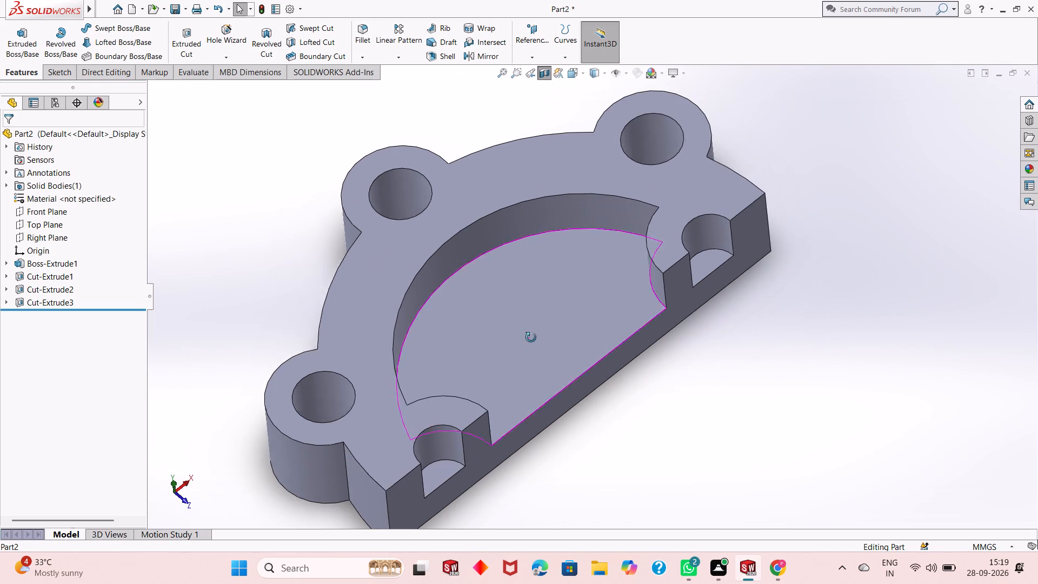
pyautogui.moveTo(531, 337); pyautogui.dragTo(569, 275, button='middle')
pyautogui.moveTo(537, 291); pyautogui.dragTo(533, 293, button='middle')
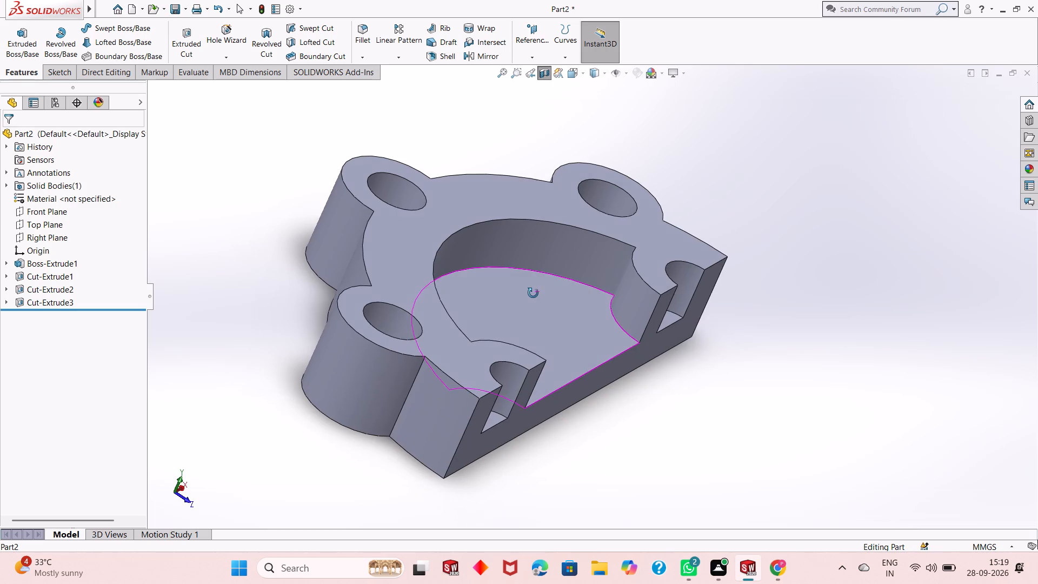
pyautogui.moveTo(533, 293); pyautogui.dragTo(503, 313, button='middle')
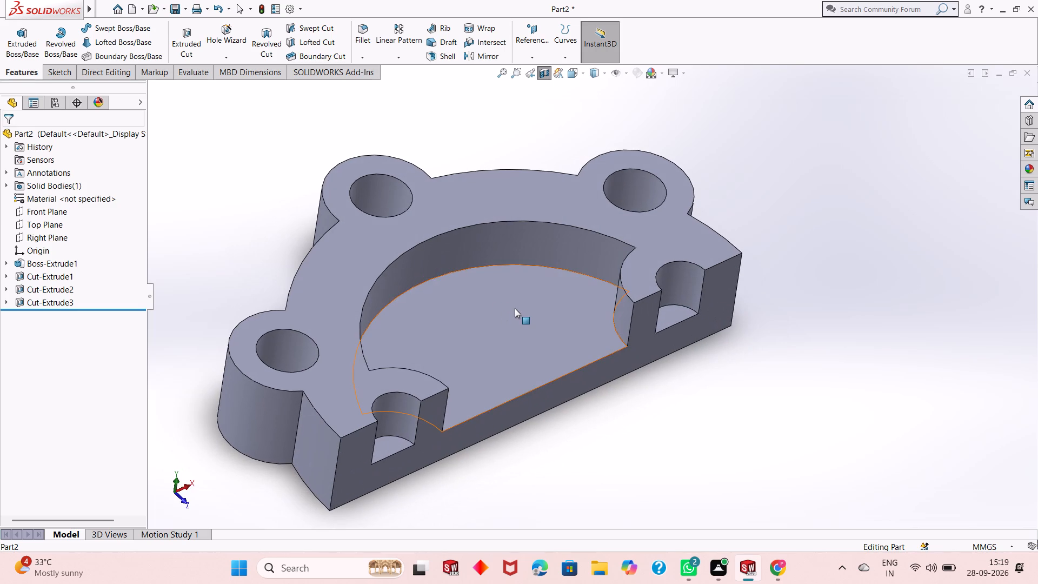
# Examine the sectioned half's pocket floor, notch bosses and blind holes up close and from a lower oblique angle.
pyautogui.scroll(-2, 513, 316)
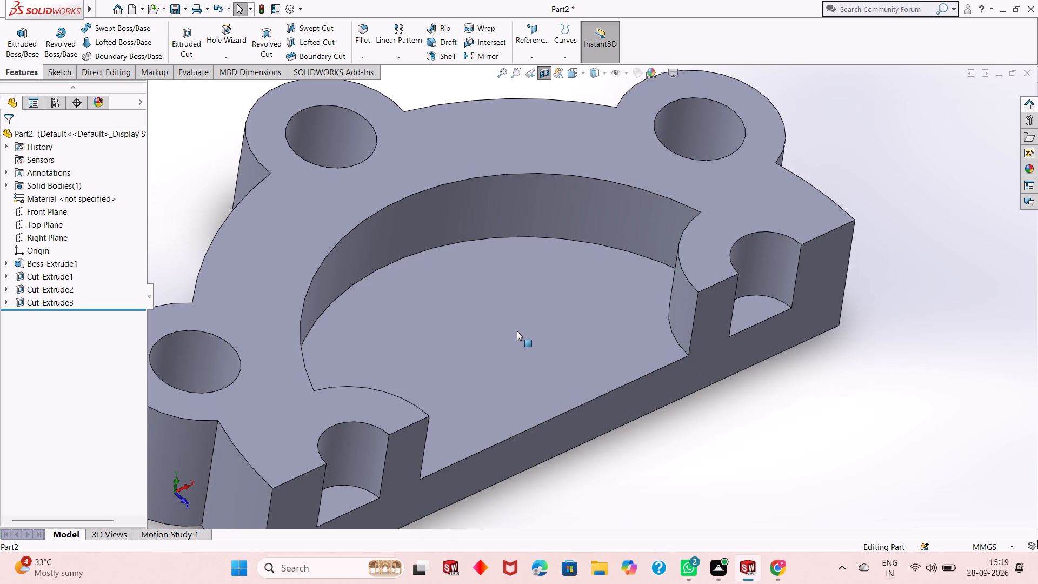
pyautogui.scroll(-1, 523, 331)
pyautogui.scroll(2, 525, 344)
pyautogui.moveTo(541, 455); pyautogui.dragTo(541, 443, button='middle')
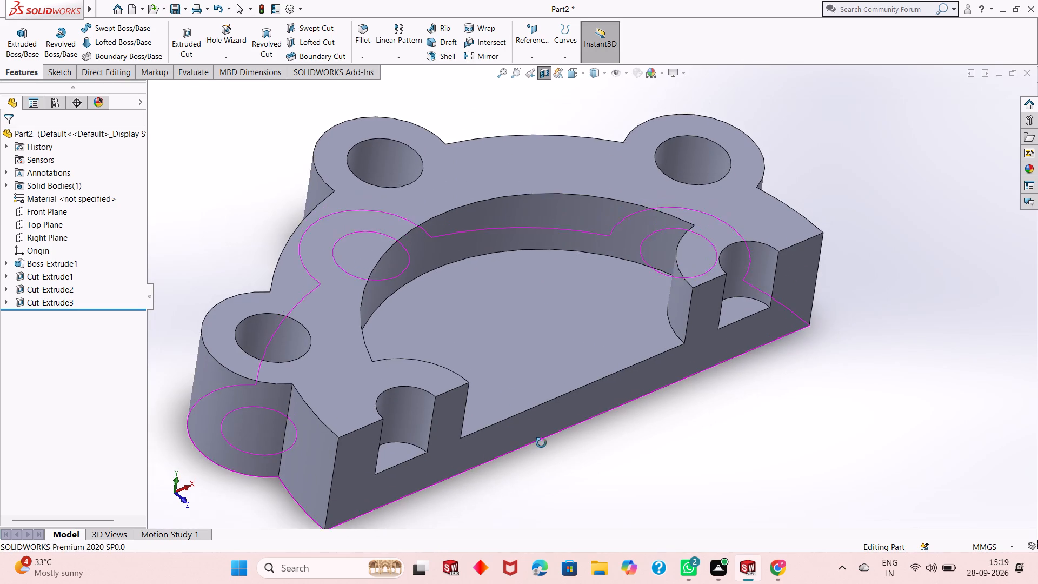
pyautogui.moveTo(541, 443); pyautogui.dragTo(548, 426, button='middle')
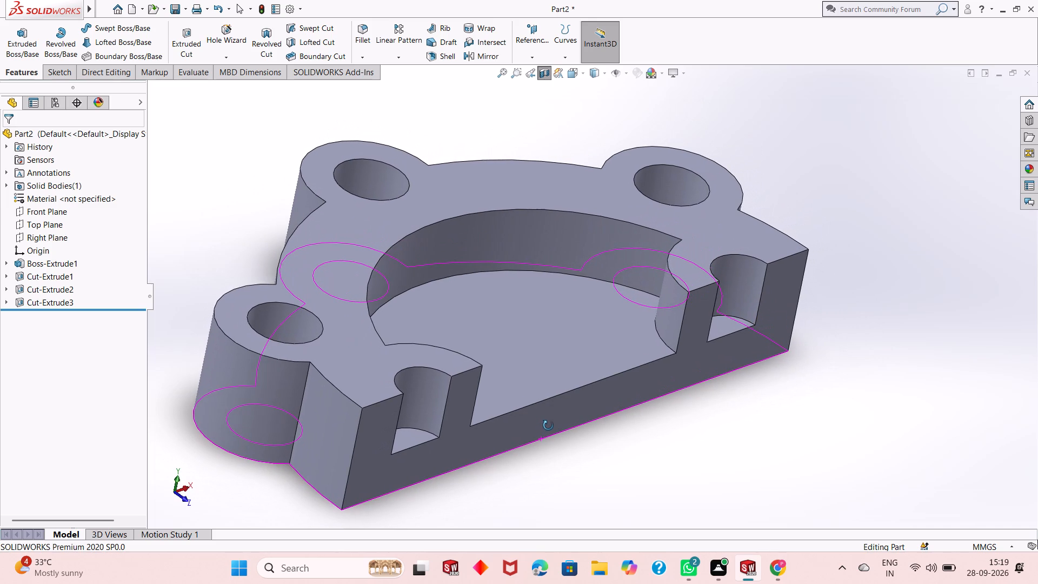
pyautogui.moveTo(548, 426); pyautogui.dragTo(549, 426, button='middle')
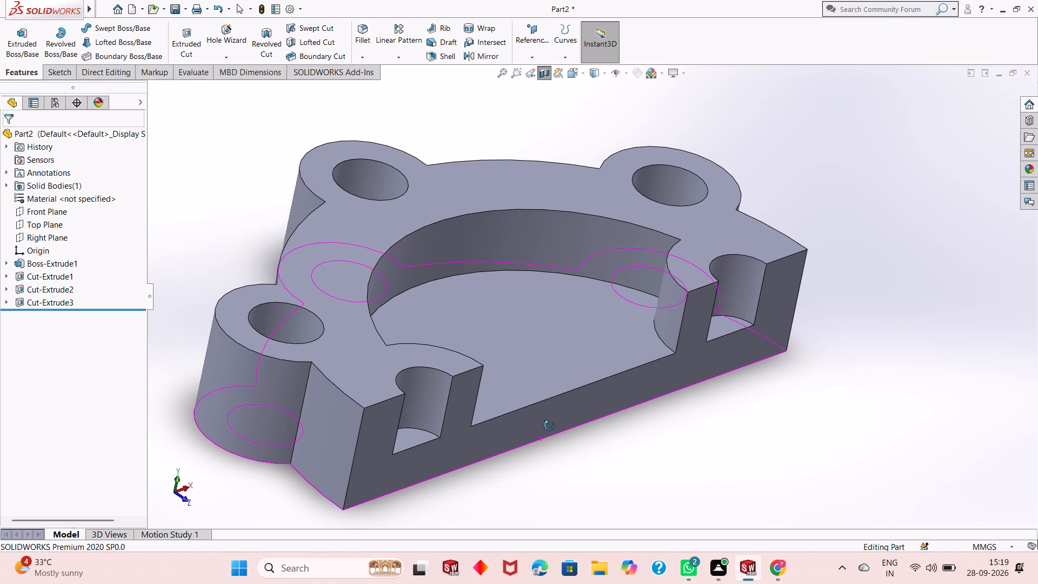
pyautogui.moveTo(549, 426); pyautogui.dragTo(551, 425, button='middle')
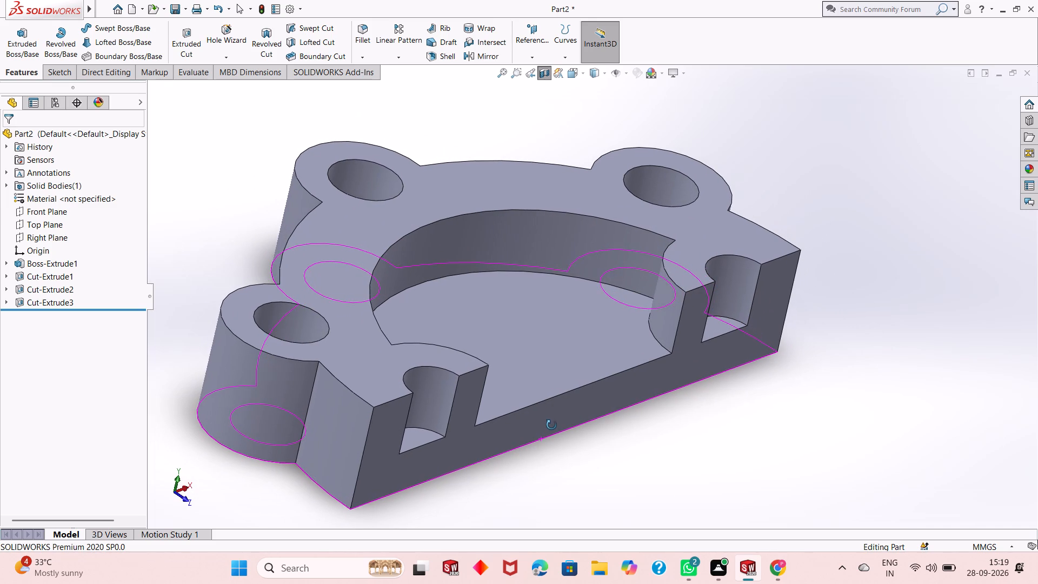
pyautogui.moveTo(551, 425); pyautogui.dragTo(551, 424, button='middle')
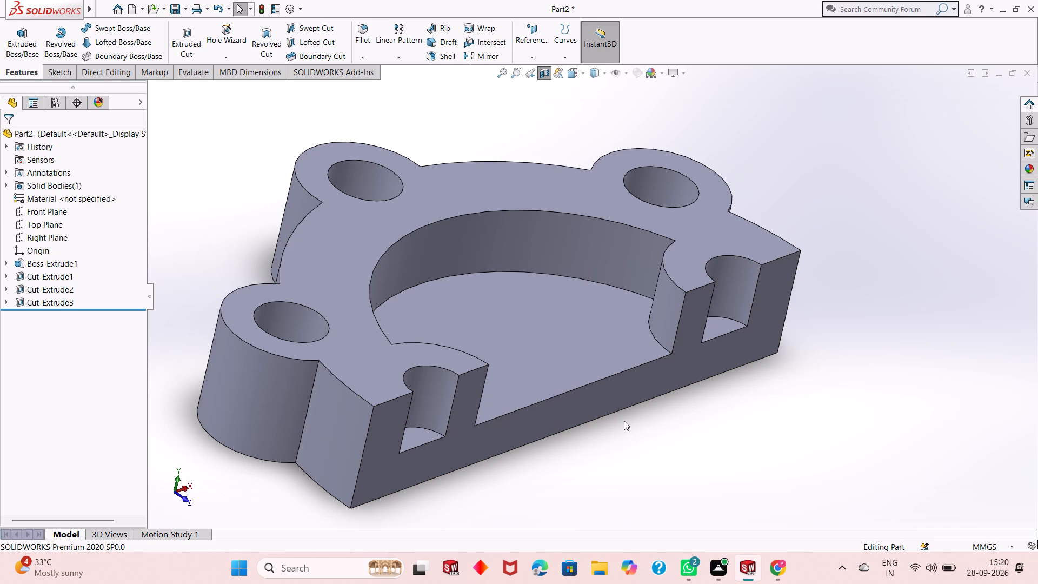
# Turn off the section view to show the whole part.
pyautogui.press('Escape')
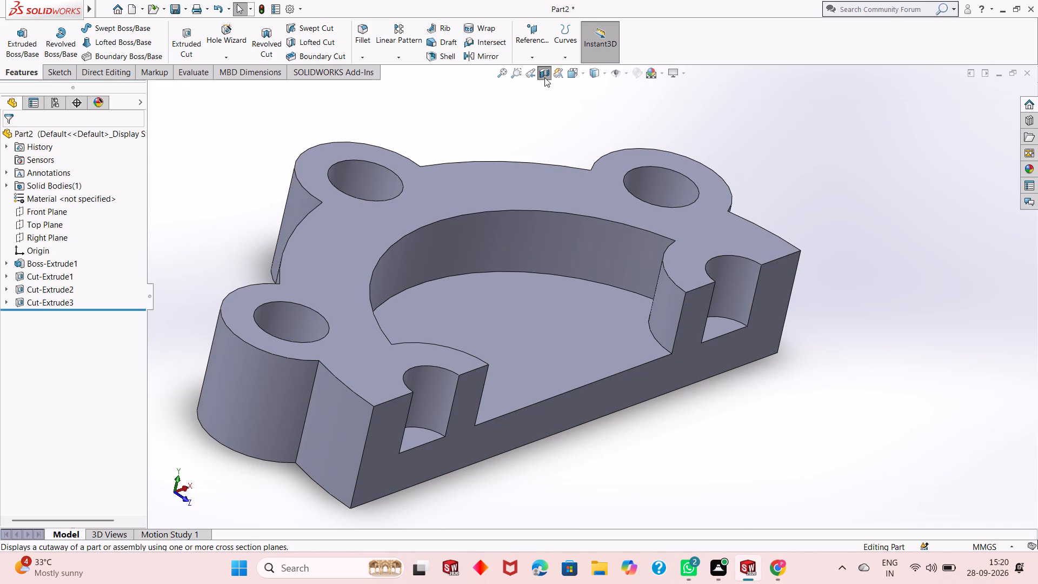
pyautogui.click(544, 77)
# Start a new sketch on the pocket floor face and view it straight on.
pyautogui.scroll(2, 495, 330)
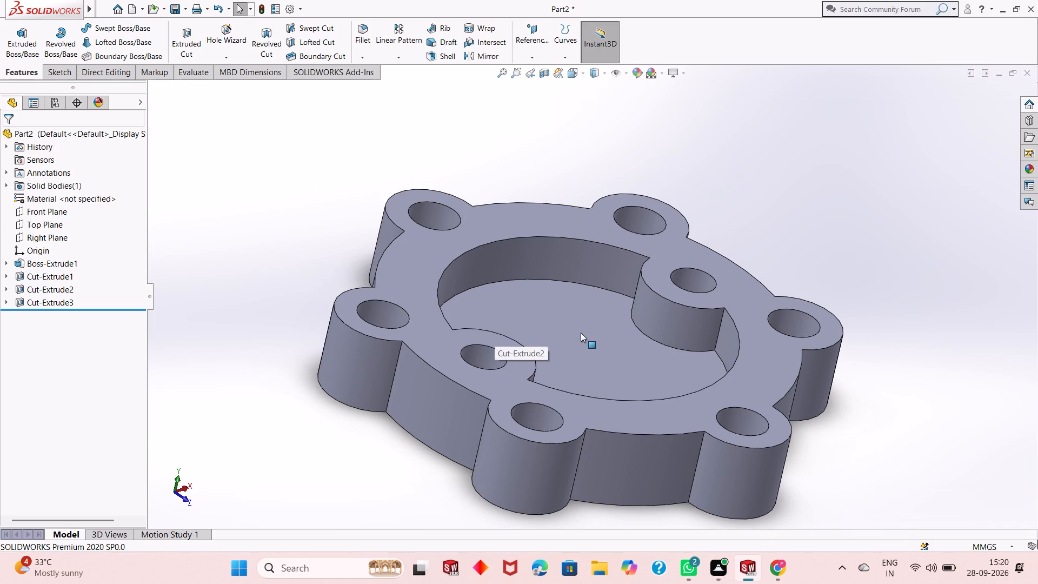
pyautogui.moveTo(583, 336); pyautogui.dragTo(564, 380, button='middle')
pyautogui.scroll(1, 564, 380)
pyautogui.click(607, 335)
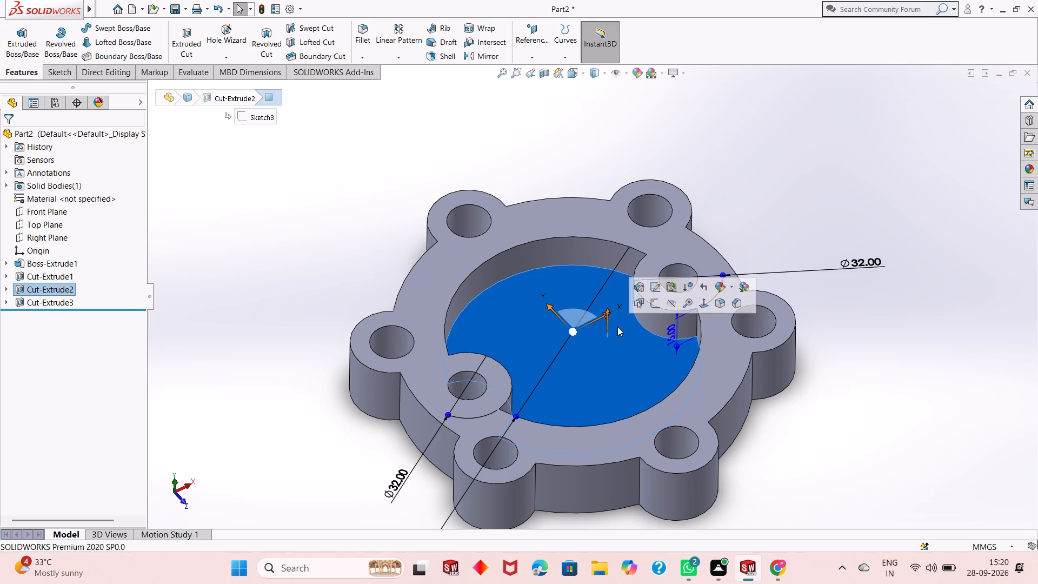
pyautogui.click(657, 301)
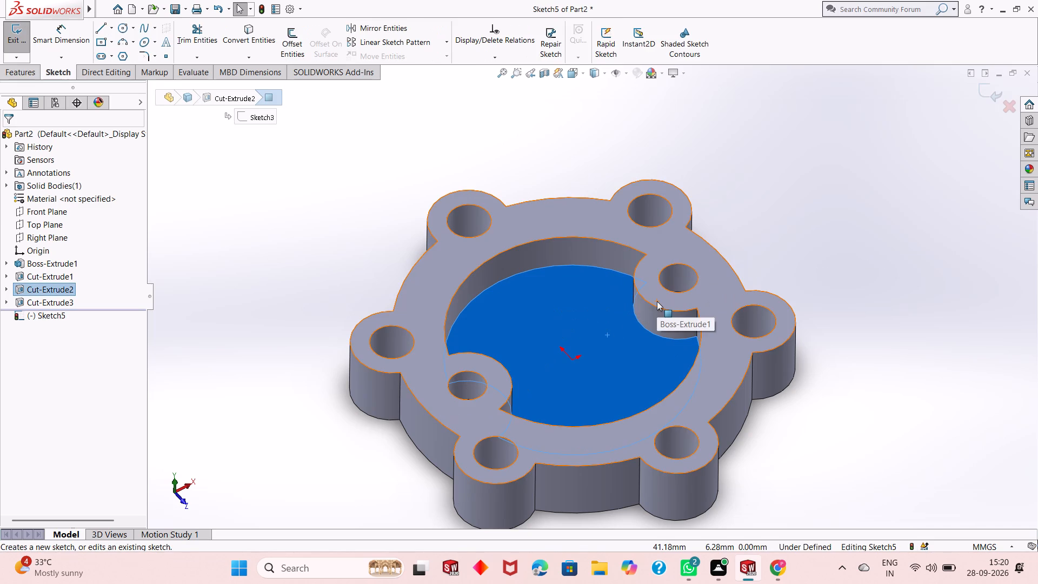
pyautogui.hotkey('ctrl', '8')
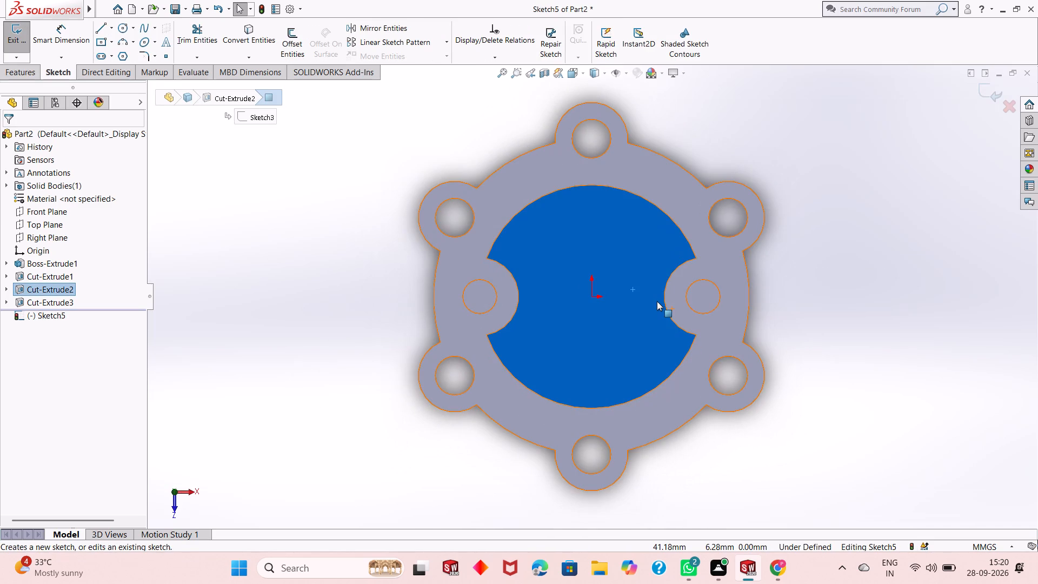
pyautogui.click(316, 307)
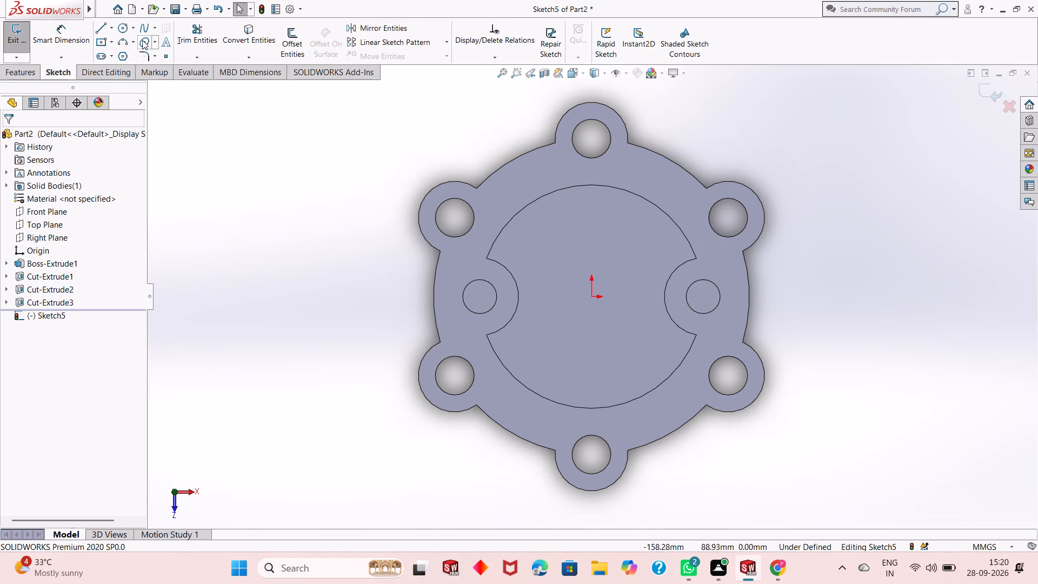
# Sketch a circle about 49 mm in diameter centred on the origin.
pyautogui.click(121, 29)
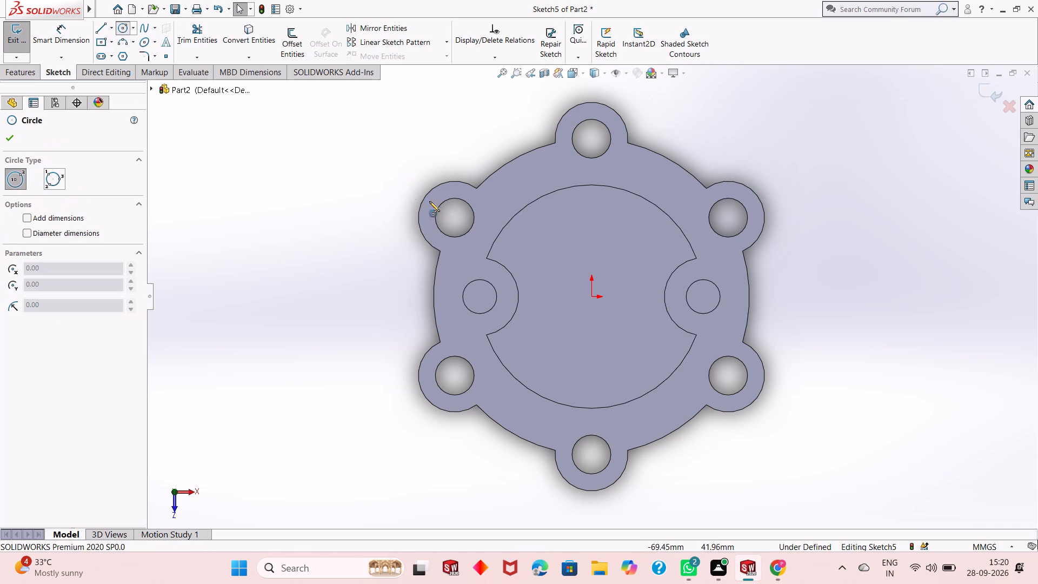
pyautogui.click(591, 297)
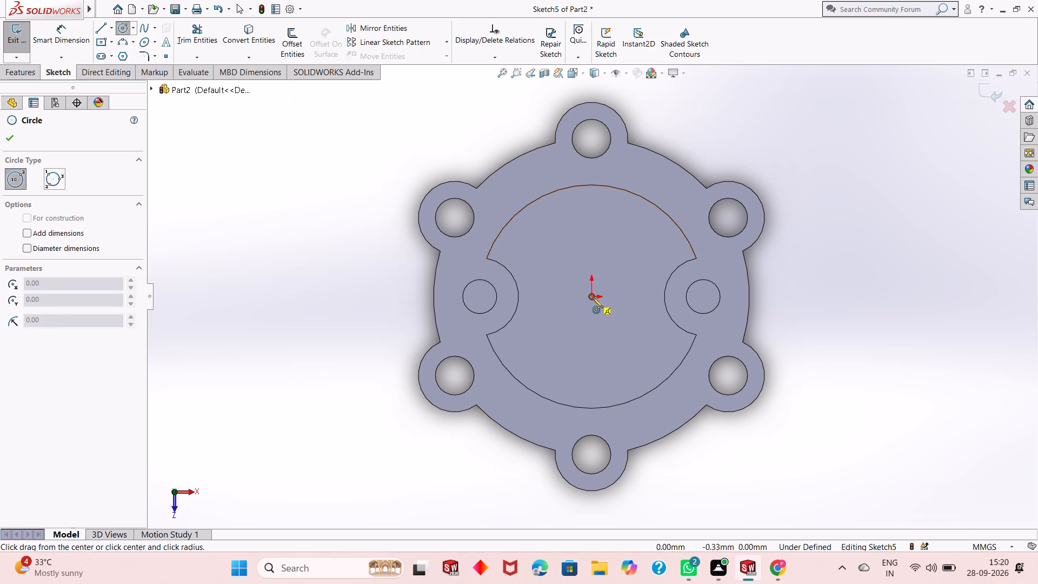
pyautogui.click(615, 242)
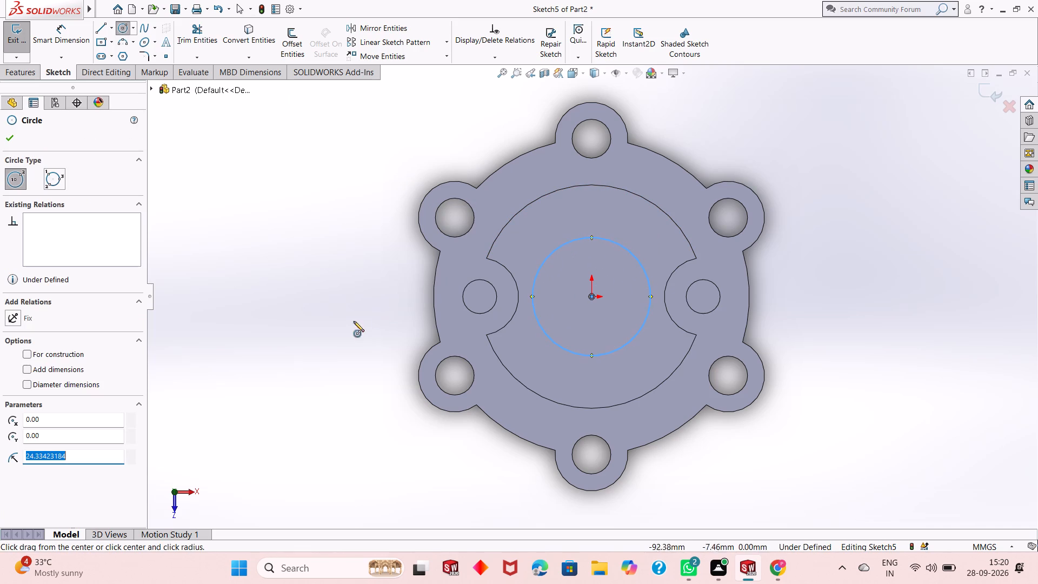
pyautogui.rightClick(301, 305)
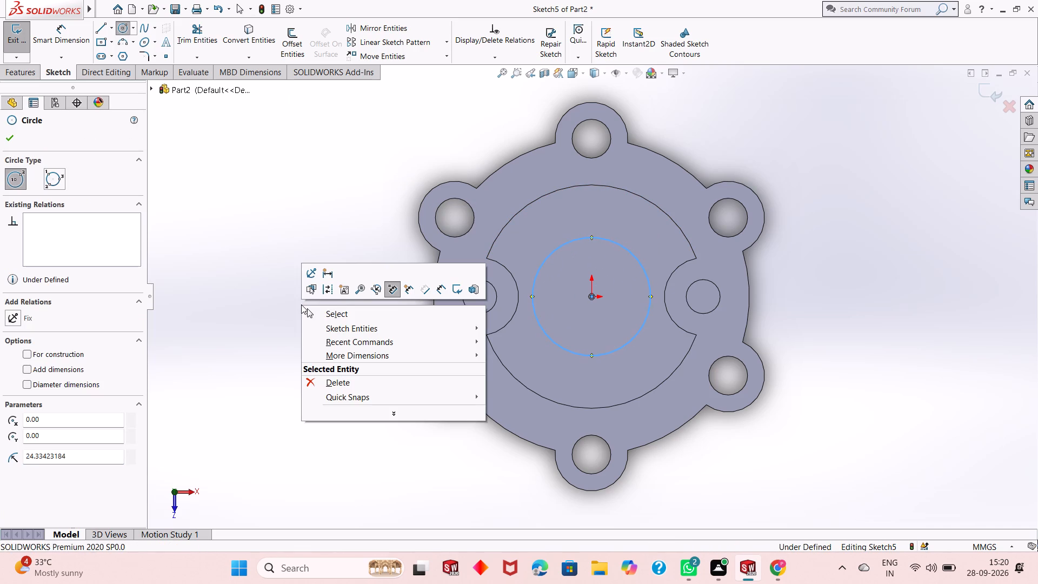
pyautogui.click(354, 310)
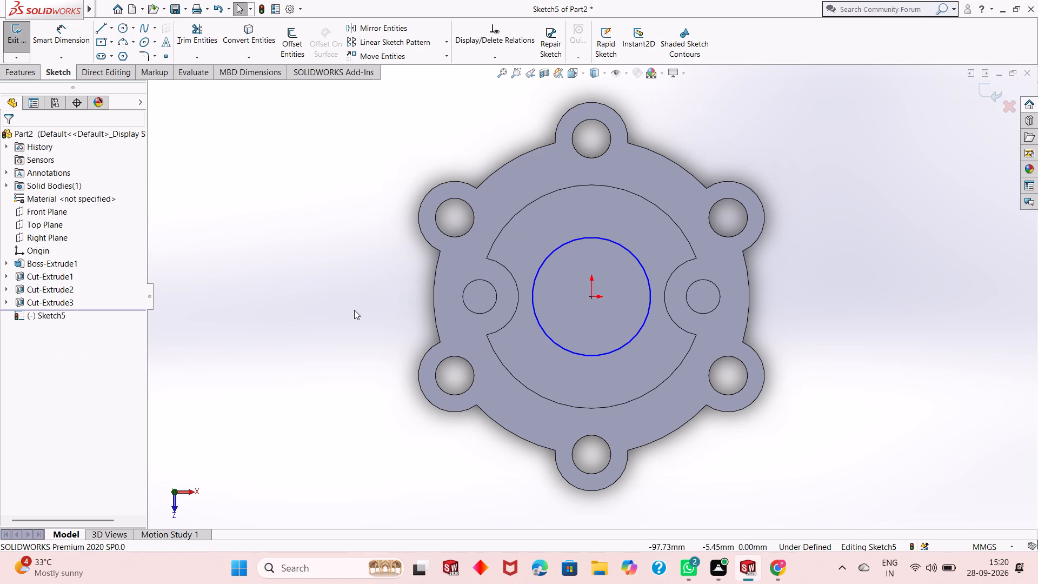
# Dimension the central circle's diameter and set it to 40 mm.
pyautogui.click(72, 41)
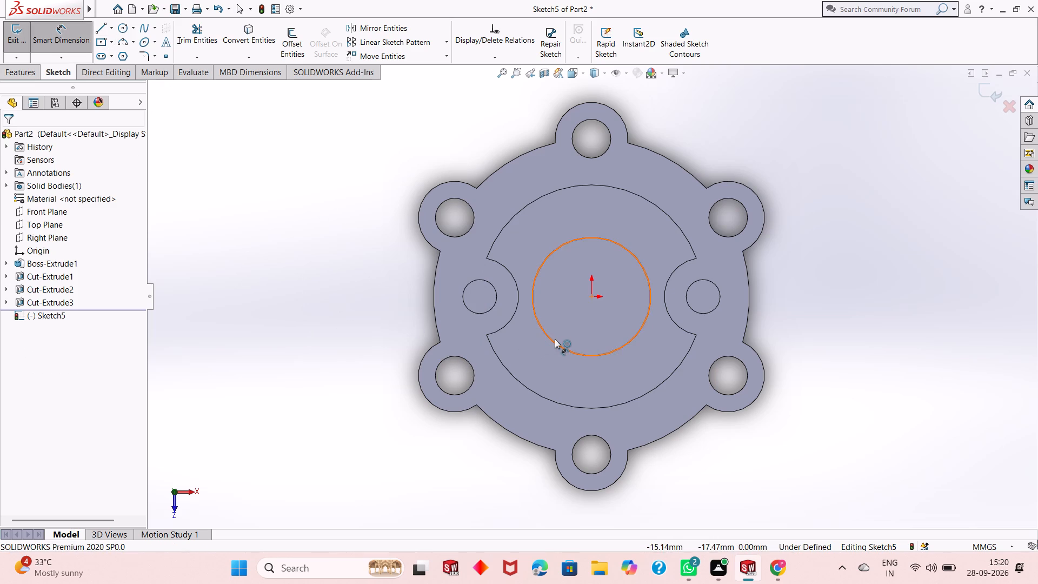
pyautogui.click(555, 339)
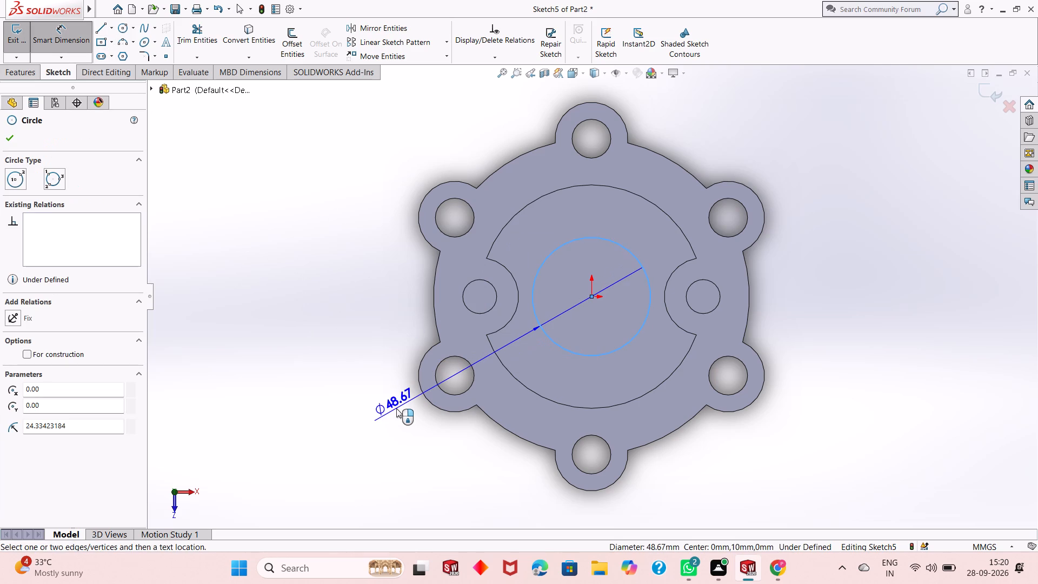
pyautogui.click(361, 427)
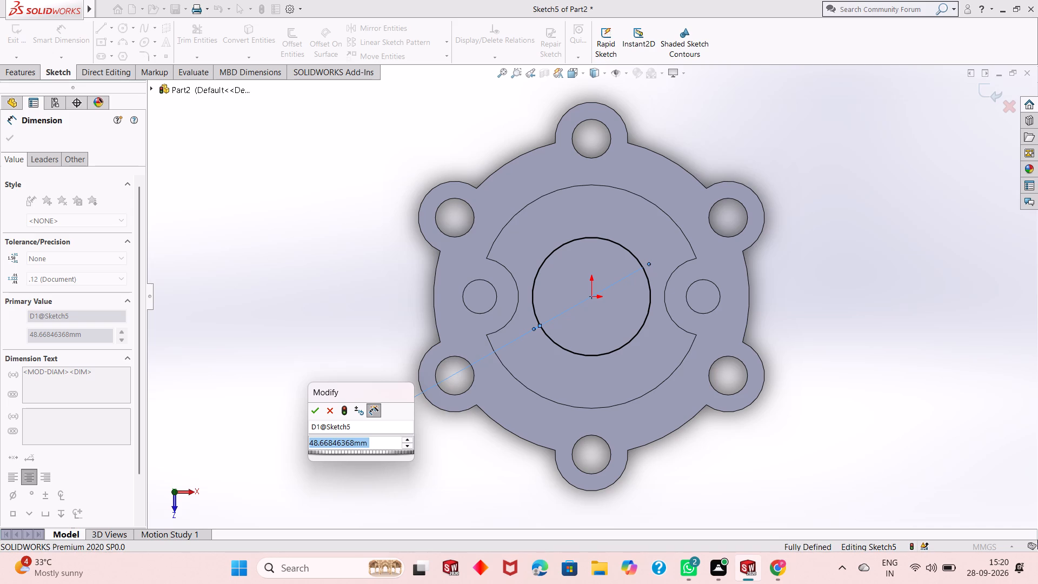
pyautogui.write('40')
pyautogui.press('Return')
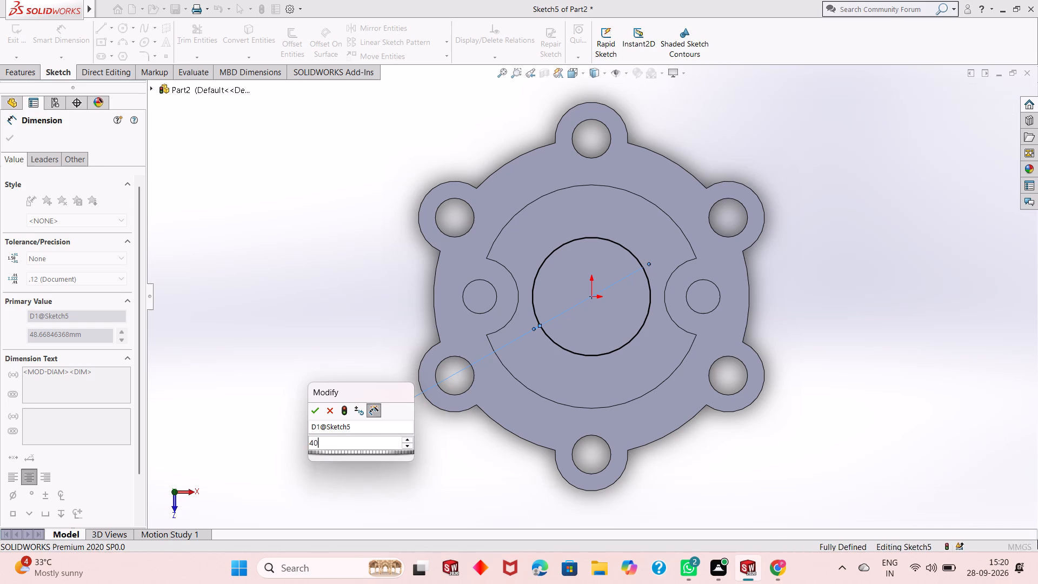
pyautogui.rightClick(308, 297)
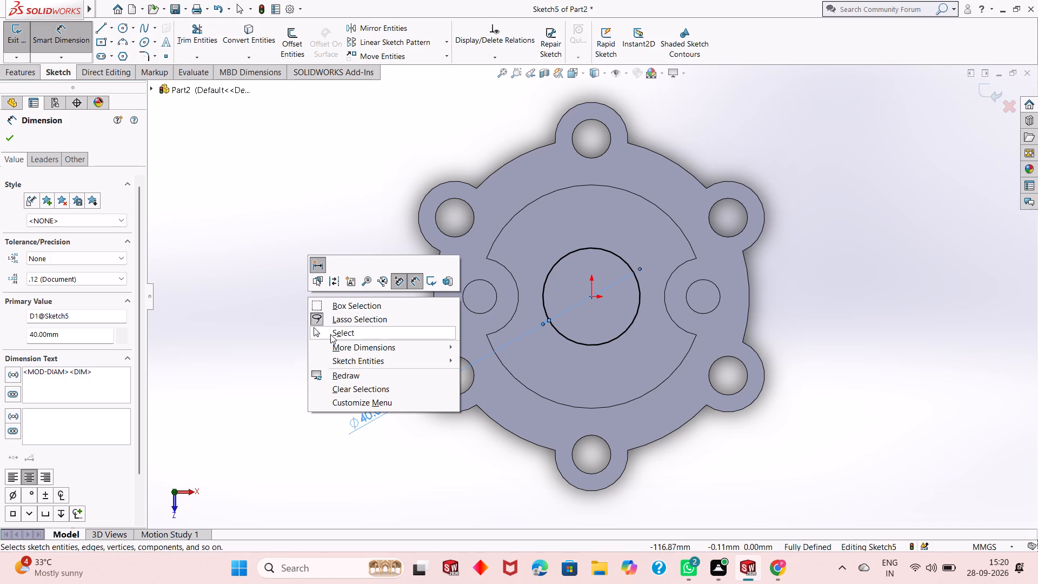
pyautogui.click(330, 334)
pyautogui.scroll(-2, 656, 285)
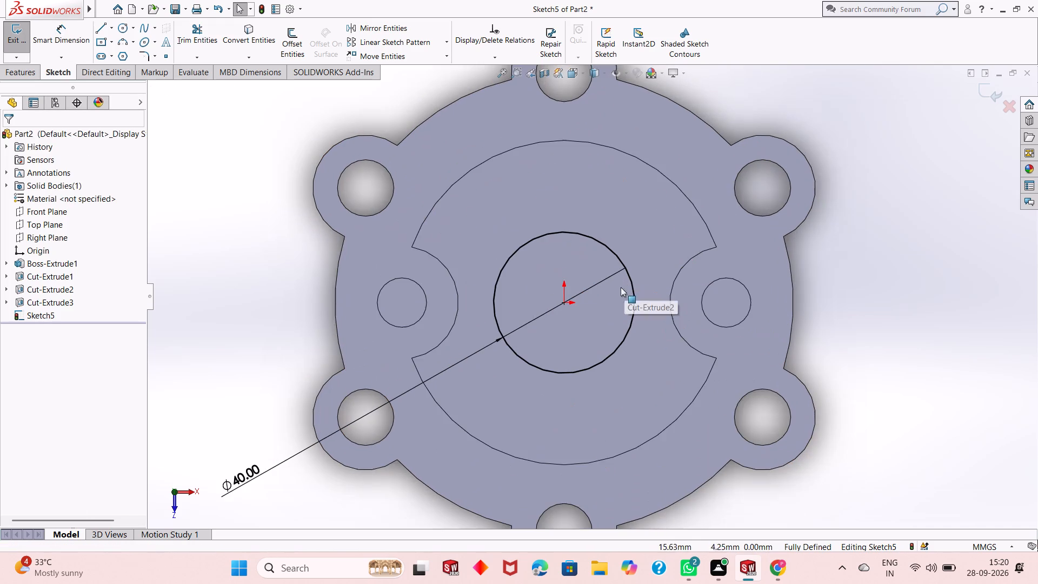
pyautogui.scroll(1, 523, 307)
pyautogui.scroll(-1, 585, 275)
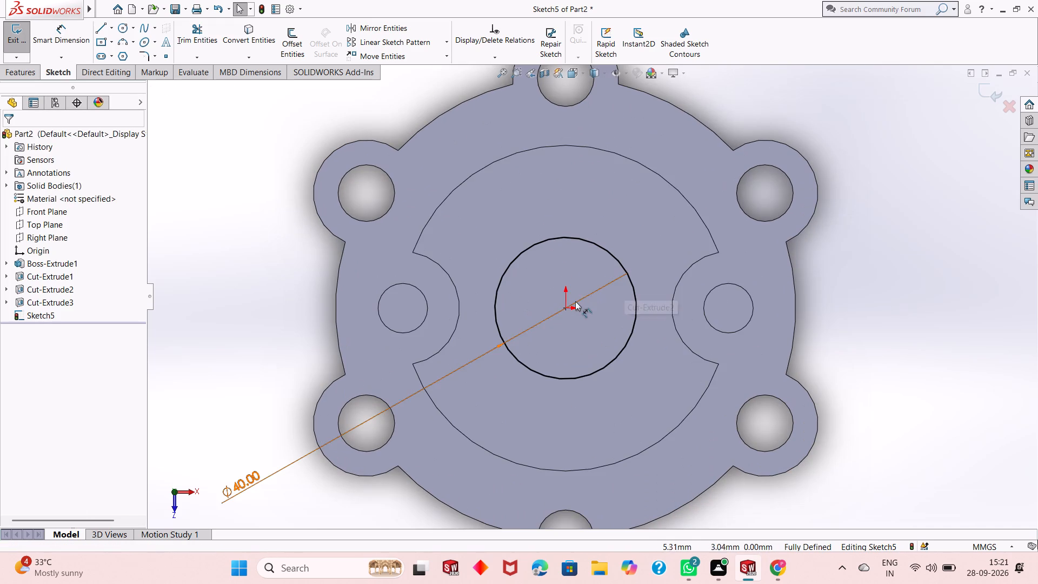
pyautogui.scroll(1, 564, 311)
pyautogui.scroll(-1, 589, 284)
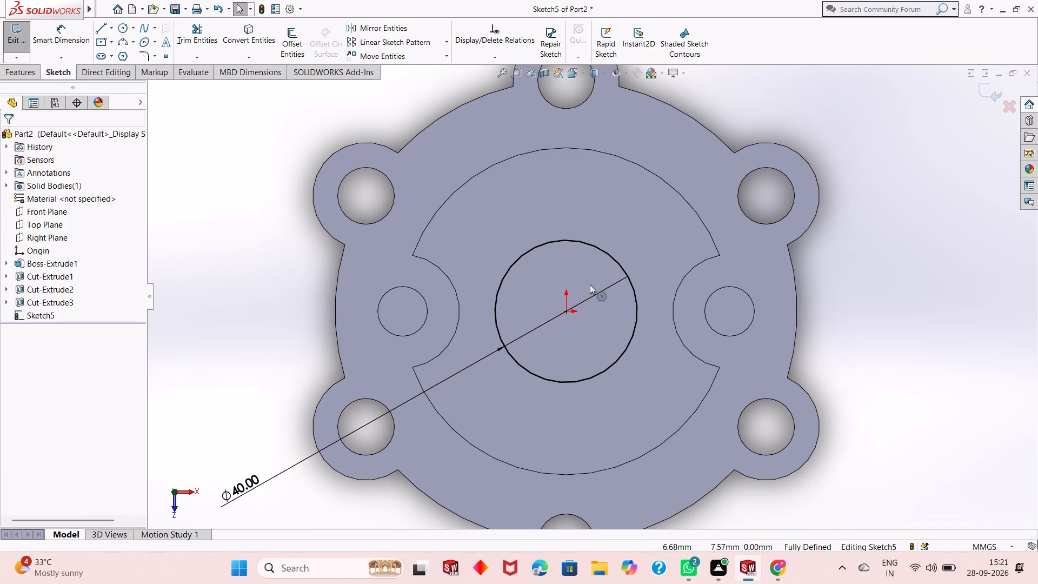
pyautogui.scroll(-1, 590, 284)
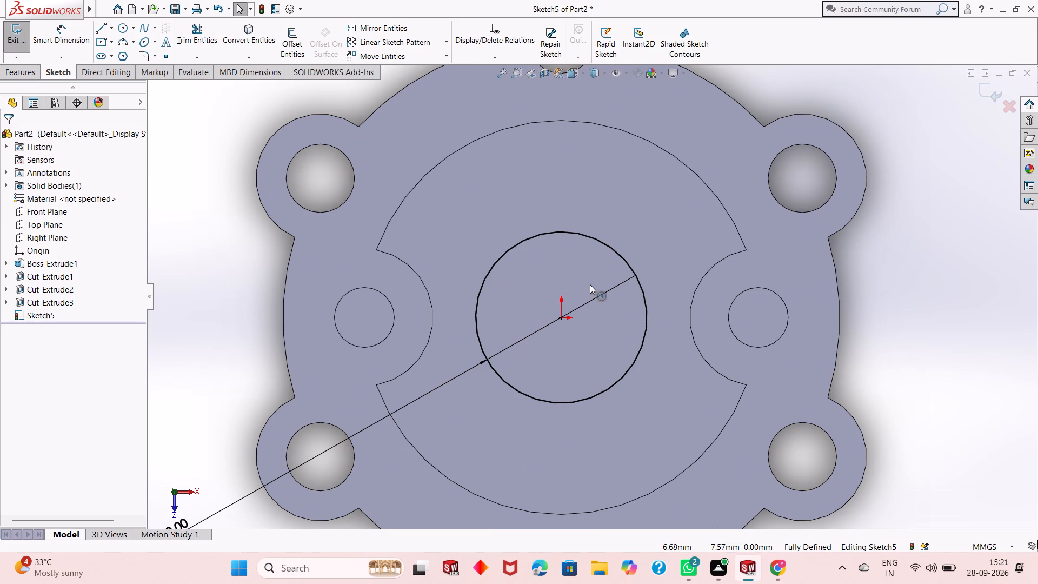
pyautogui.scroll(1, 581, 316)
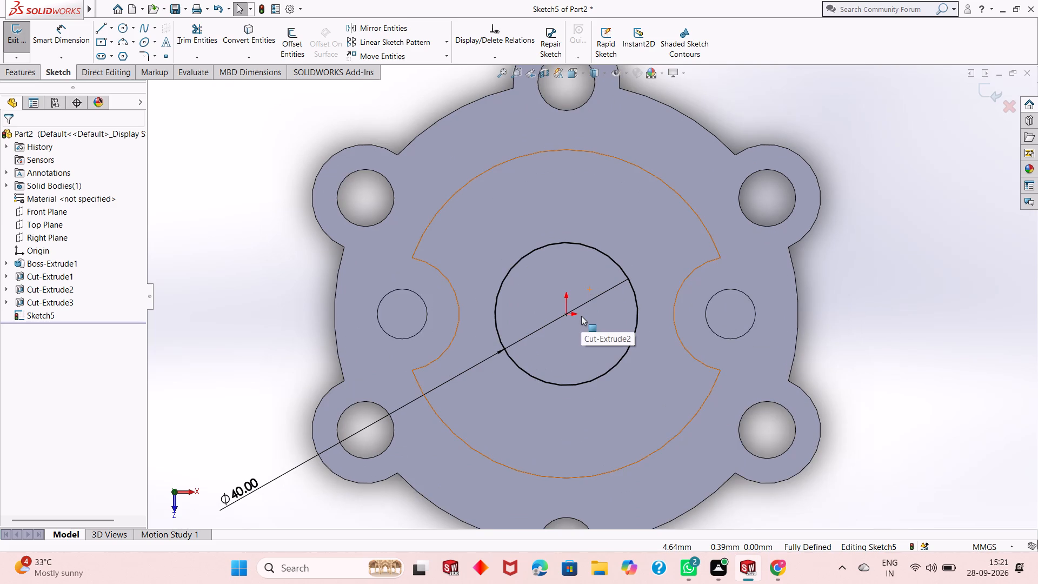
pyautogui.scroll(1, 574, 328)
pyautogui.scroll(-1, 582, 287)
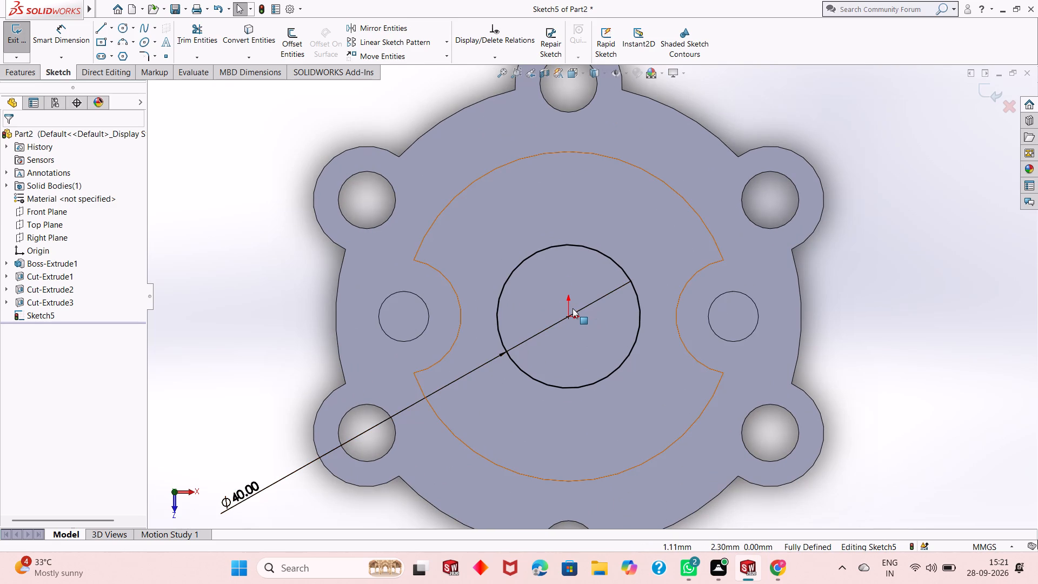
# Sketch a second, larger circle about 55 mm in diameter around the 40 mm circle, centred on the origin.
pyautogui.scroll(-2, 573, 308)
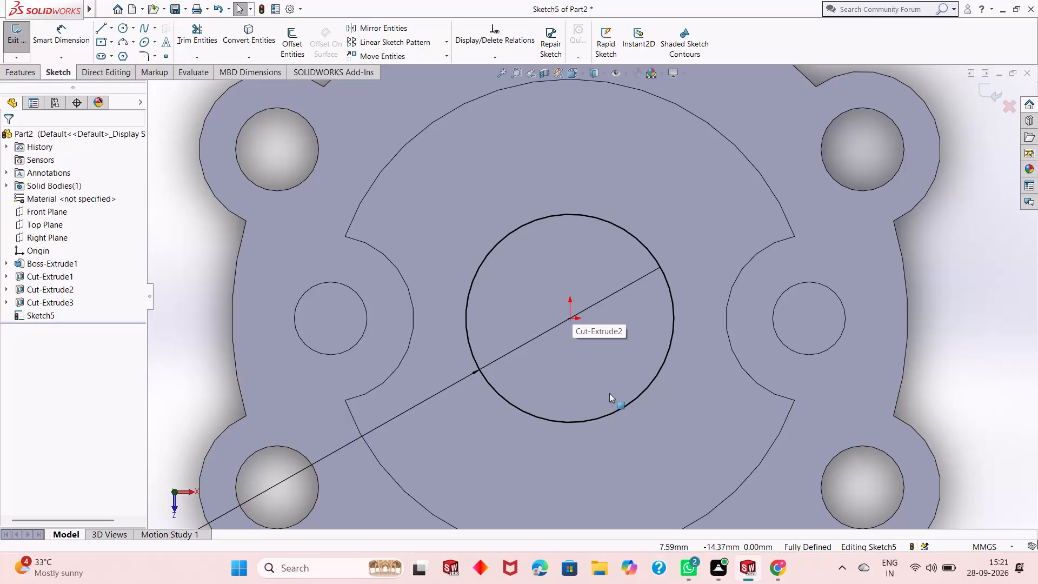
pyautogui.scroll(-1, 557, 241)
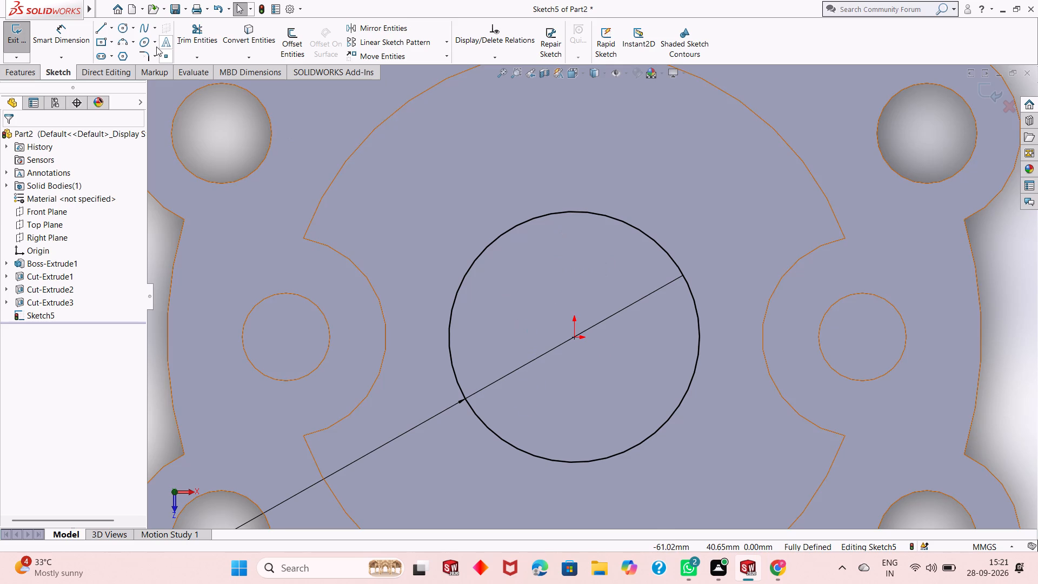
pyautogui.click(127, 29)
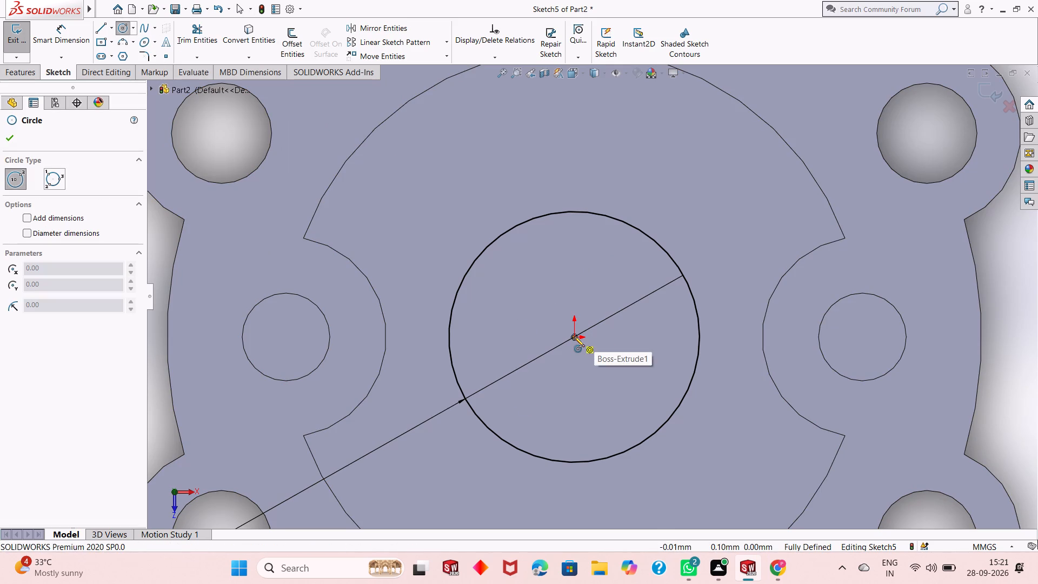
pyautogui.click(574, 336)
pyautogui.click(608, 169)
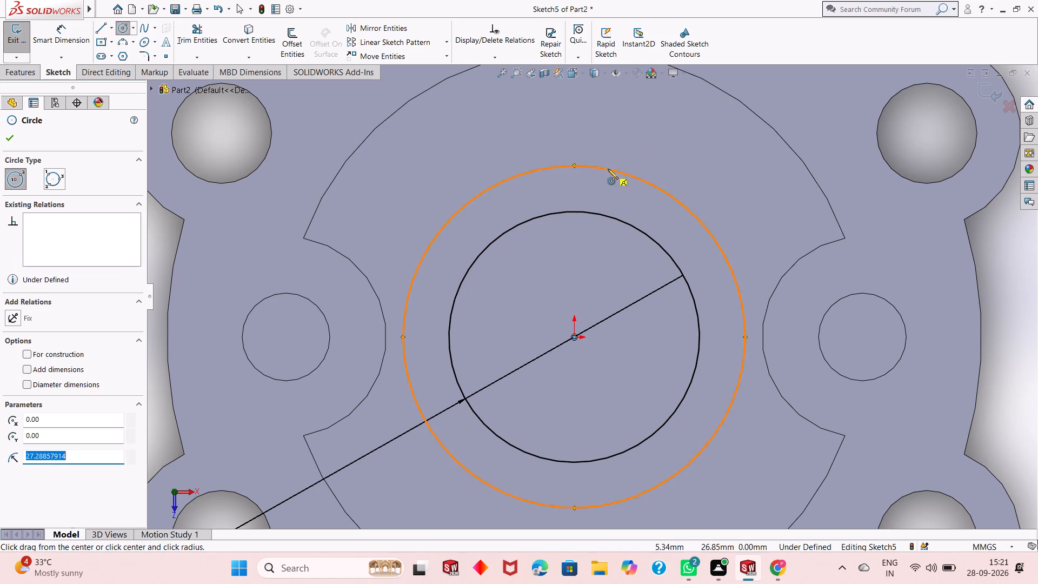
pyautogui.rightClick(394, 191)
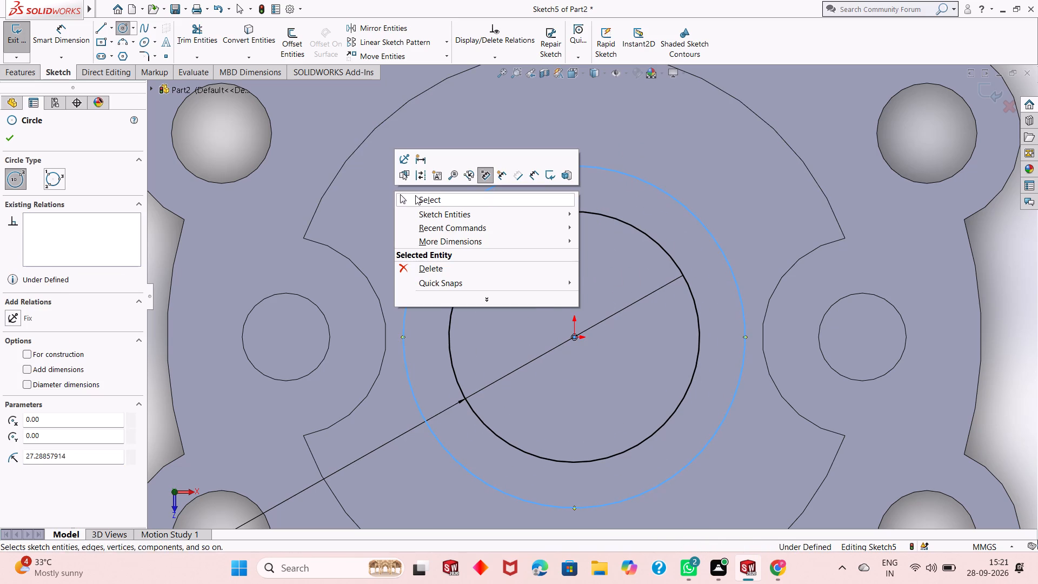
pyautogui.click(415, 195)
# Dimension the outer concentric circle's diameter and set it to 64 mm.
pyautogui.click(63, 37)
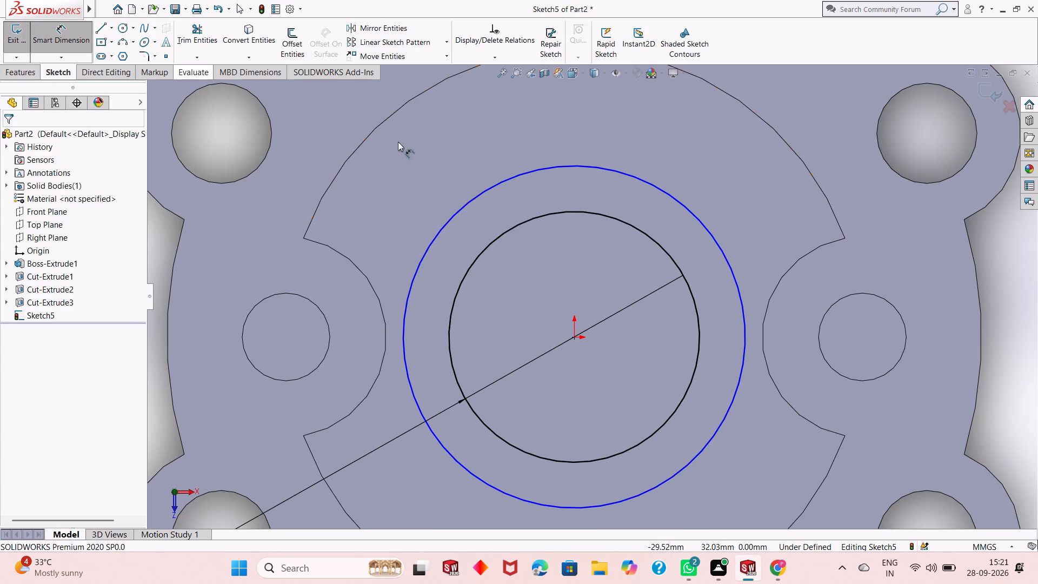
pyautogui.click(462, 207)
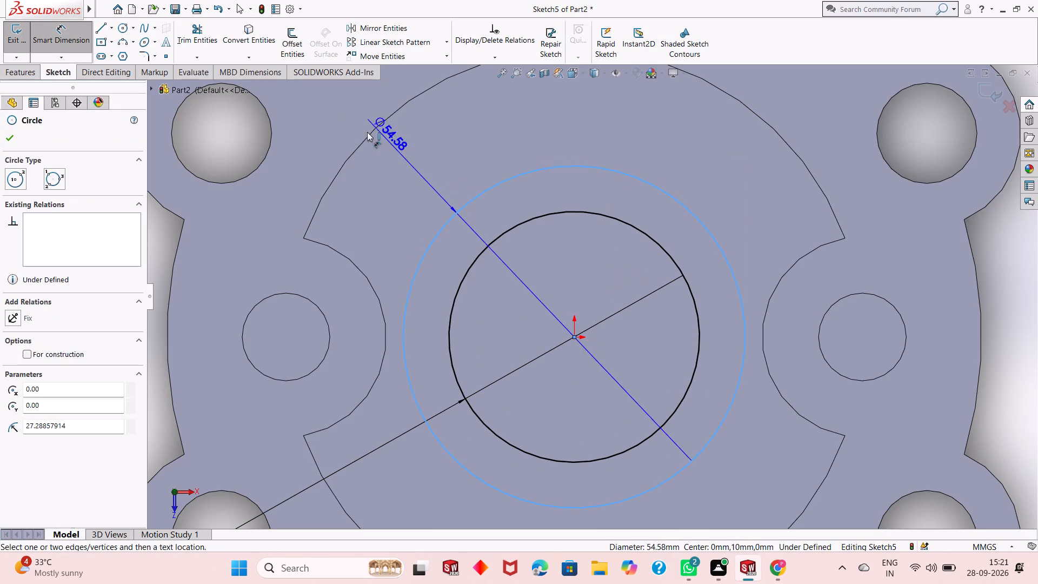
pyautogui.click(334, 113)
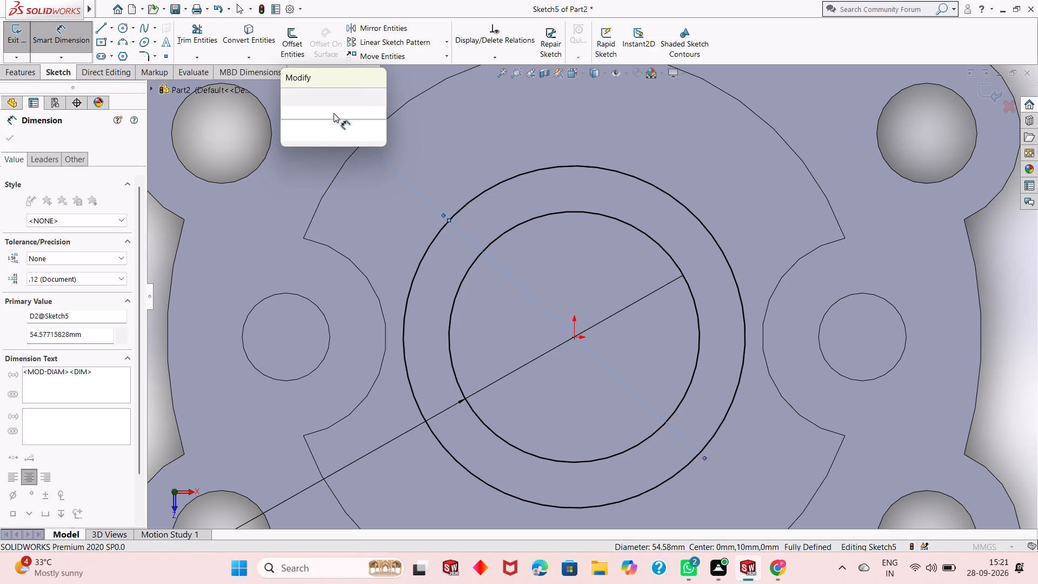
pyautogui.write('64')
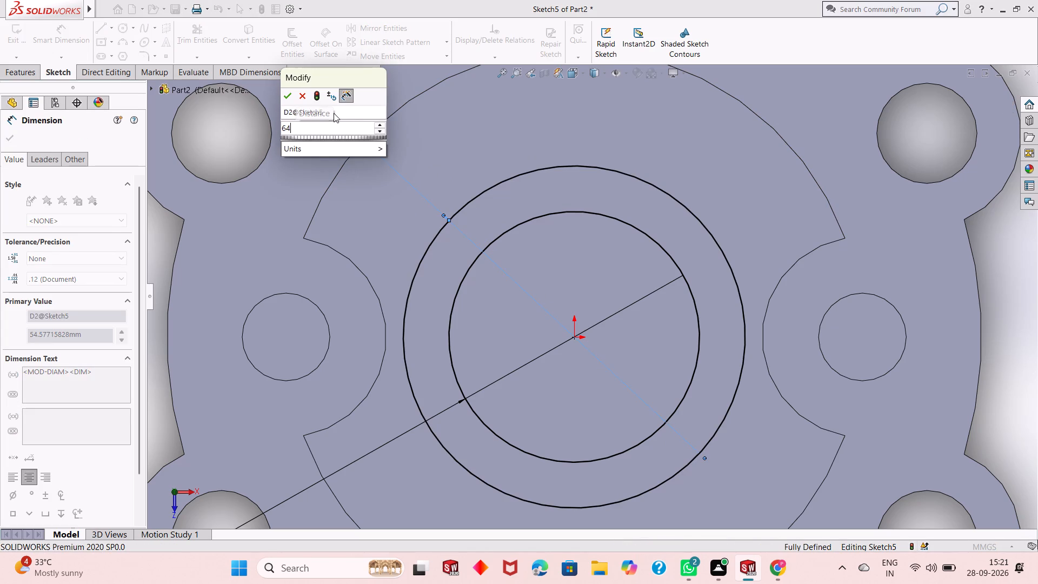
pyautogui.press('Return')
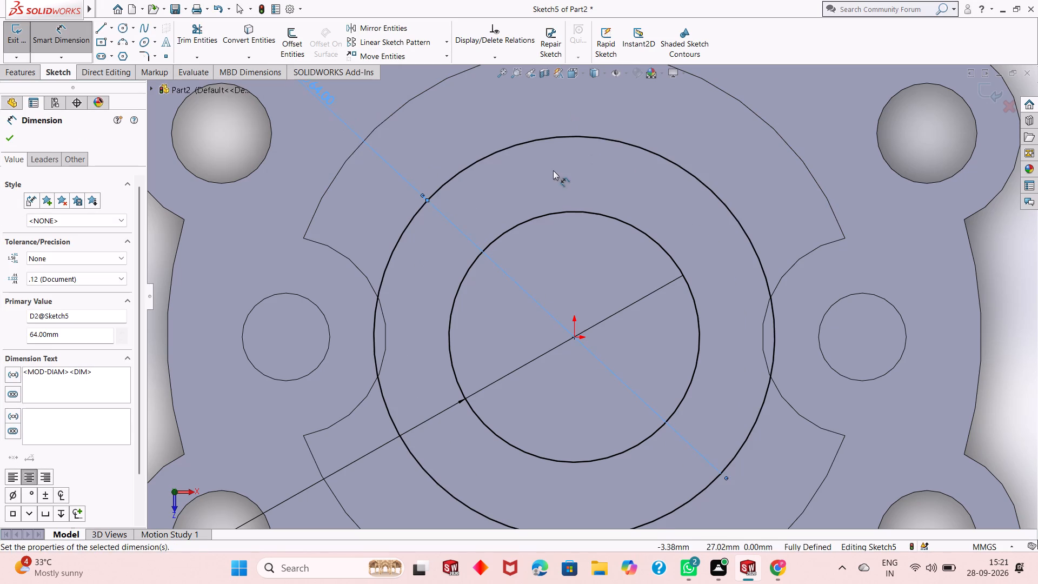
pyautogui.scroll(4, 539, 244)
pyautogui.rightClick(876, 243)
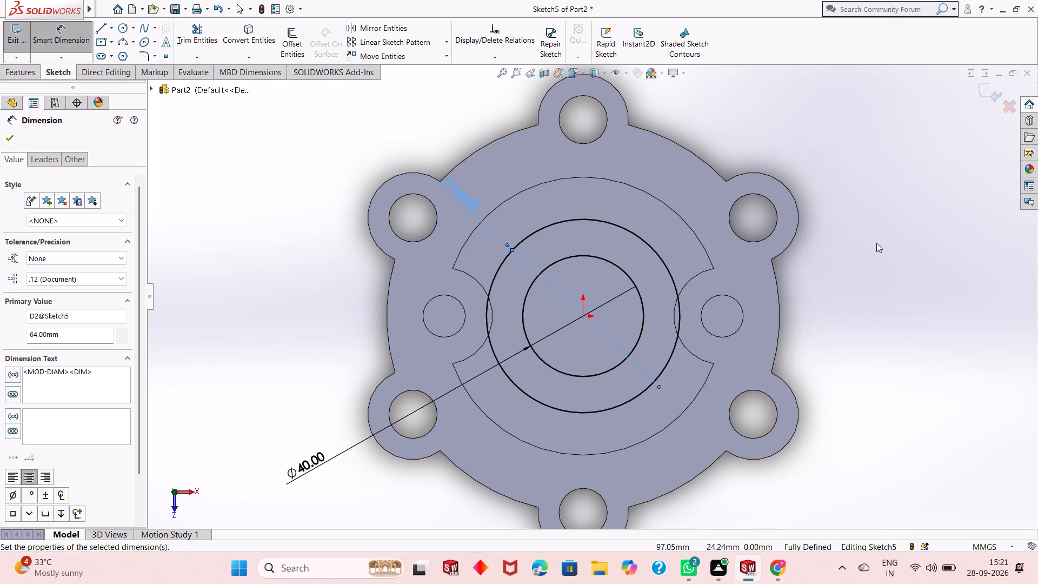
pyautogui.click(921, 278)
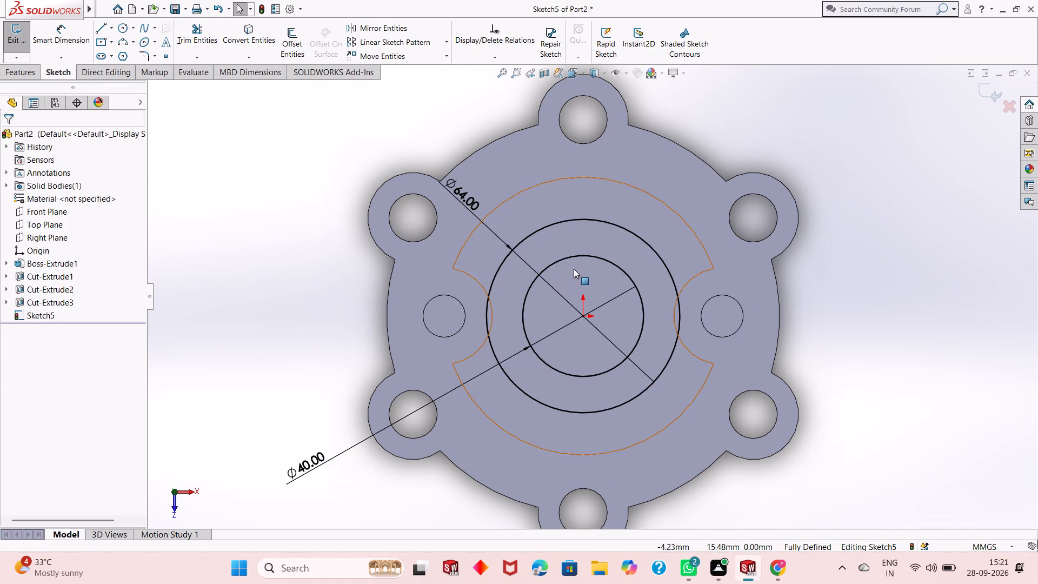
# Sketch a line from the origin about 39.5 mm long at about 55° above horizontal, ending beyond the 64 mm circle.
pyautogui.scroll(-2, 588, 268)
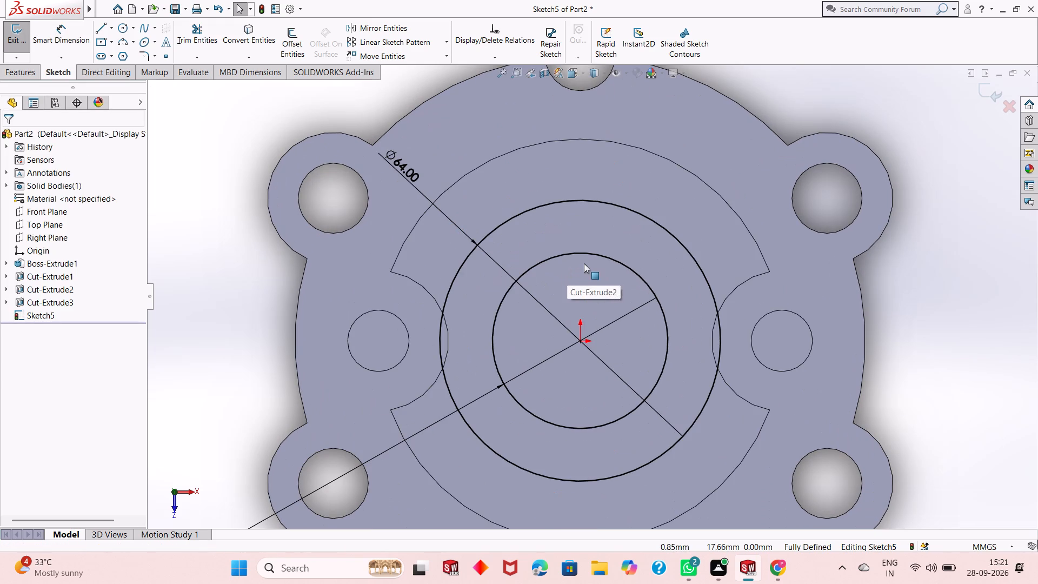
pyautogui.scroll(-1, 584, 263)
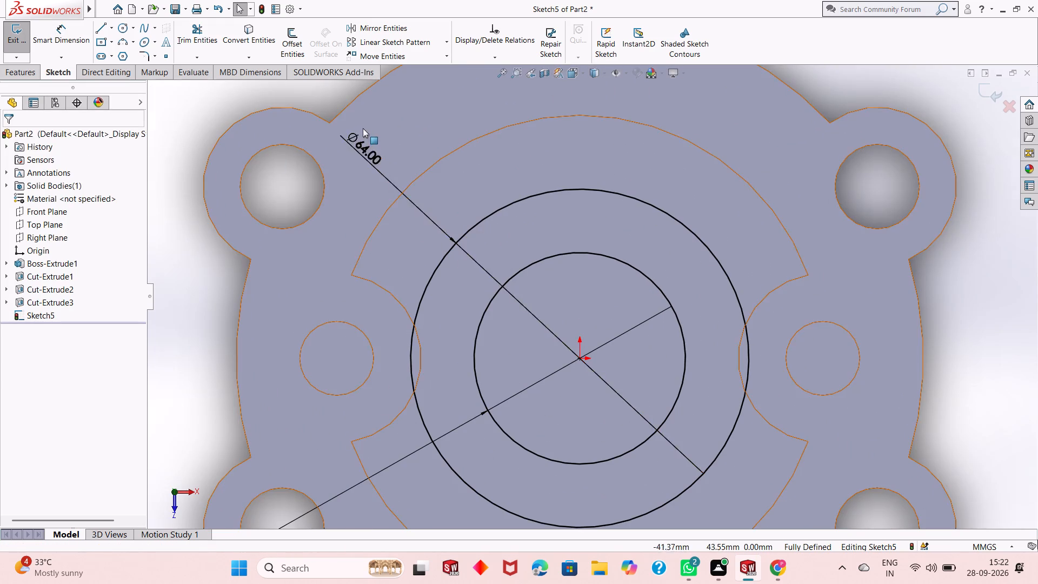
pyautogui.click(99, 26)
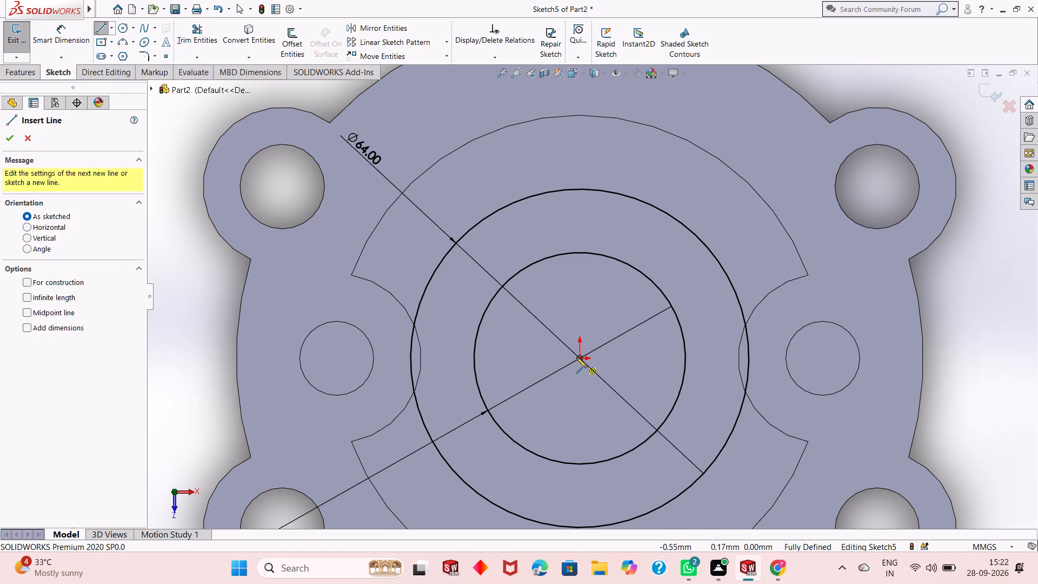
pyautogui.click(579, 357)
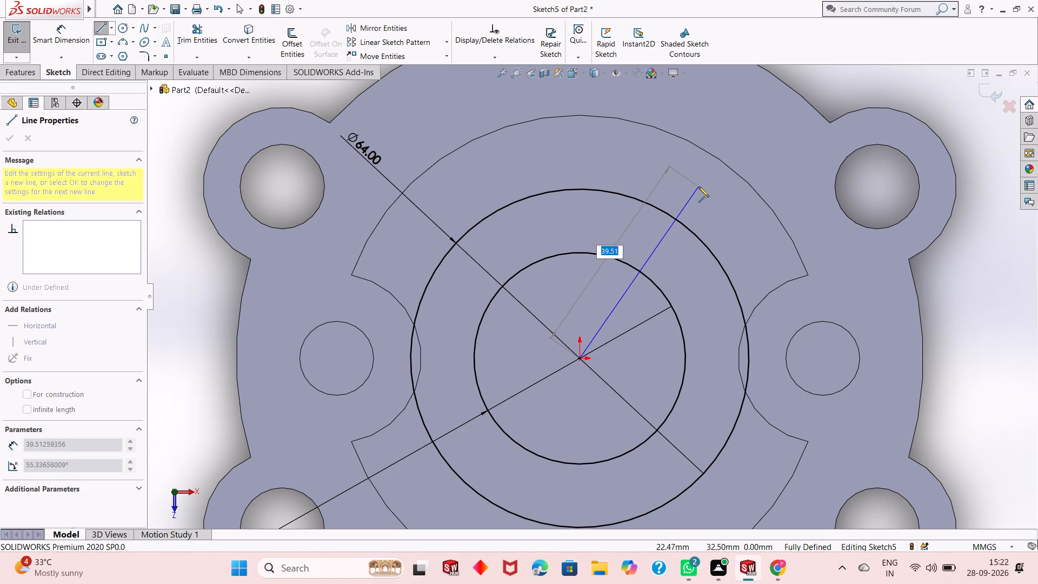
pyautogui.click(698, 187)
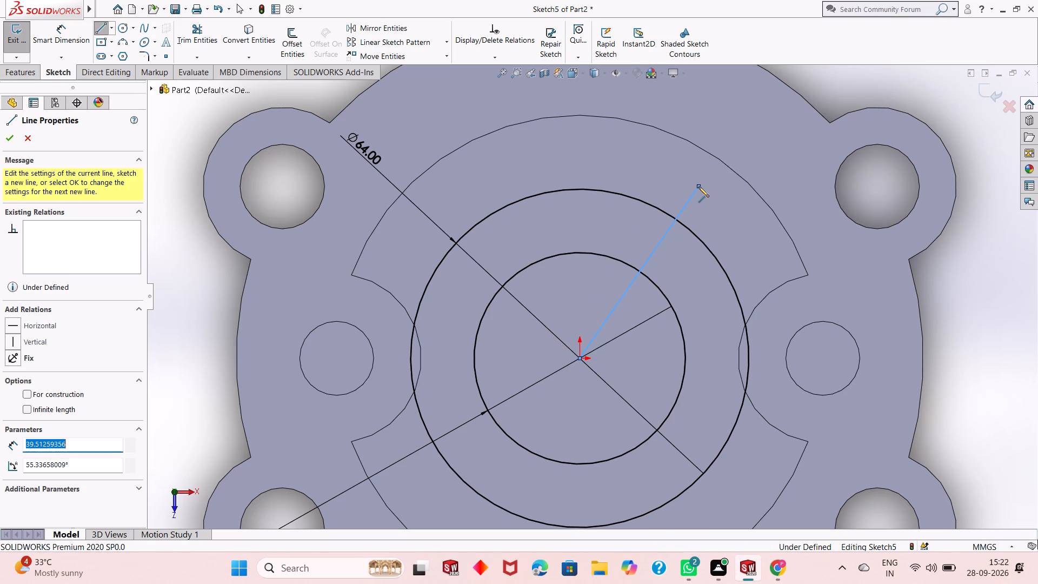
pyautogui.rightClick(698, 187)
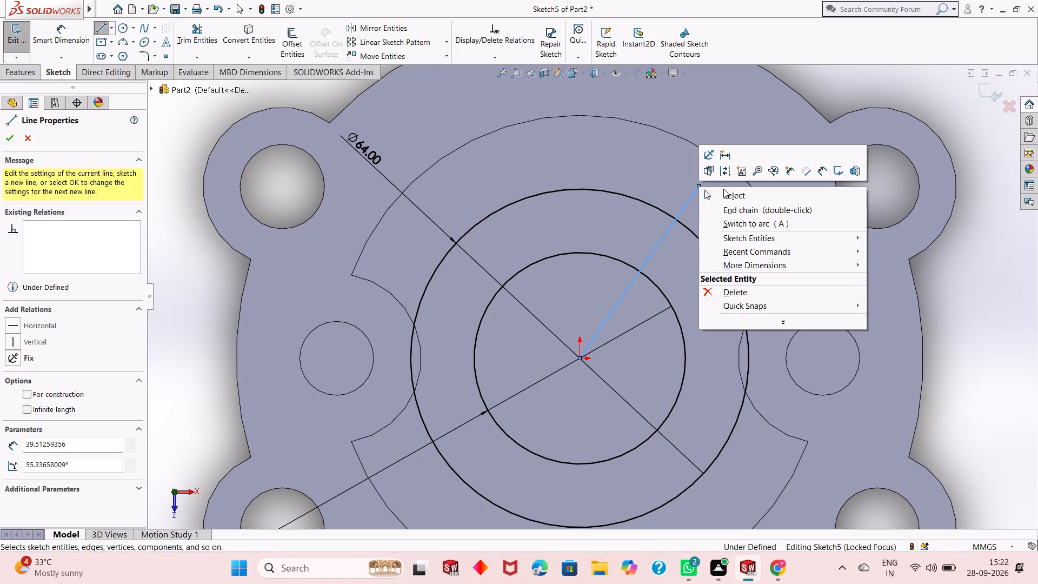
pyautogui.click(731, 195)
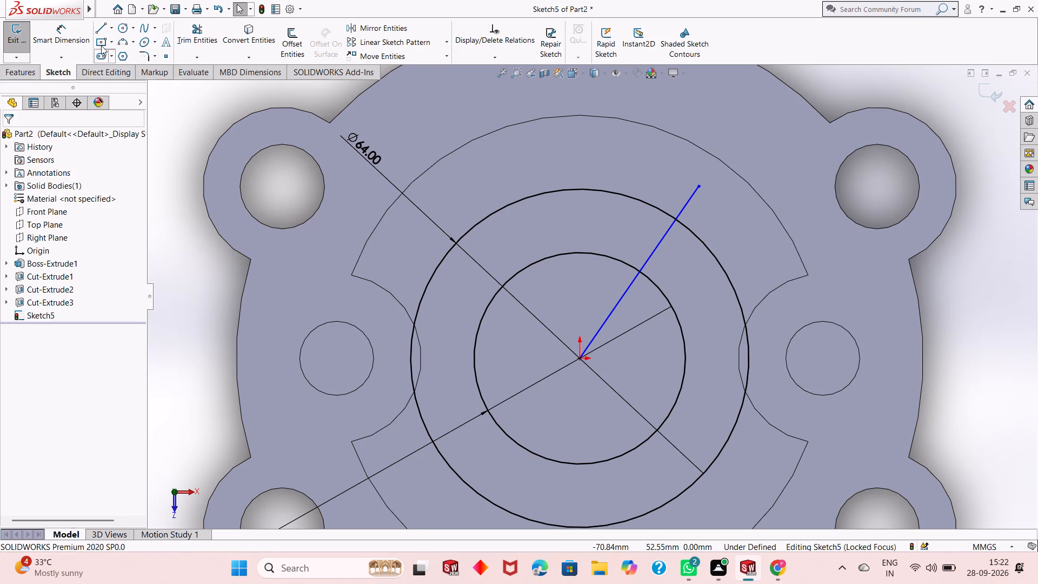
# Dimension the angle between the sloped line and the negative horizontal direction at the origin, and set it to 45°.
pyautogui.click(72, 35)
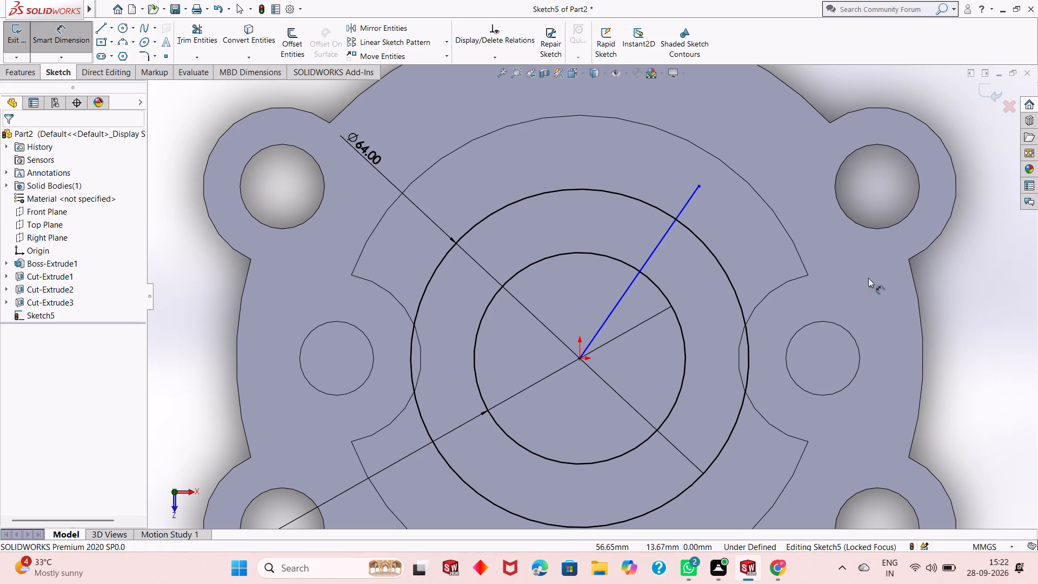
pyautogui.click(617, 306)
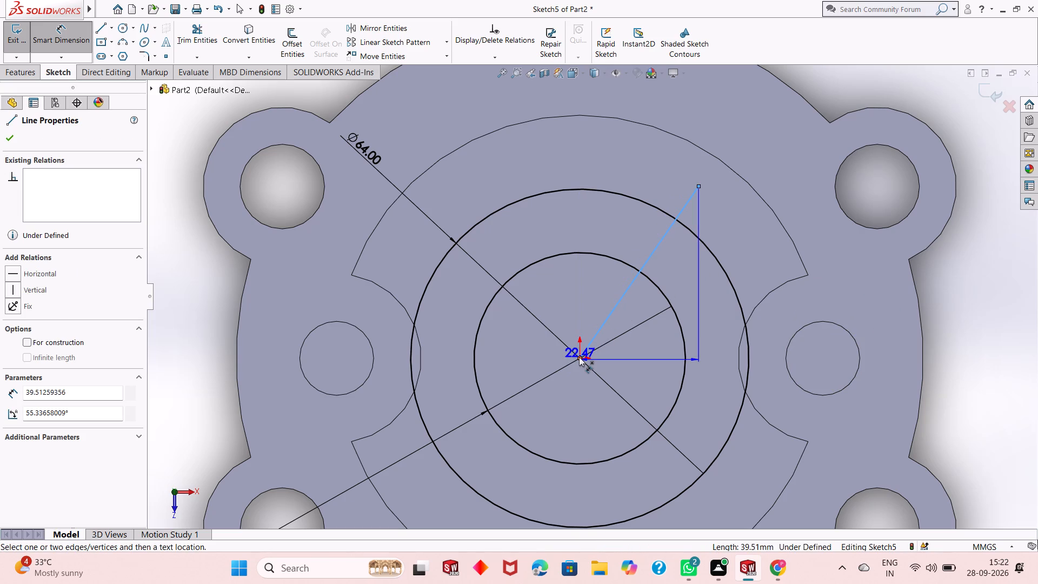
pyautogui.scroll(-8, 579, 357)
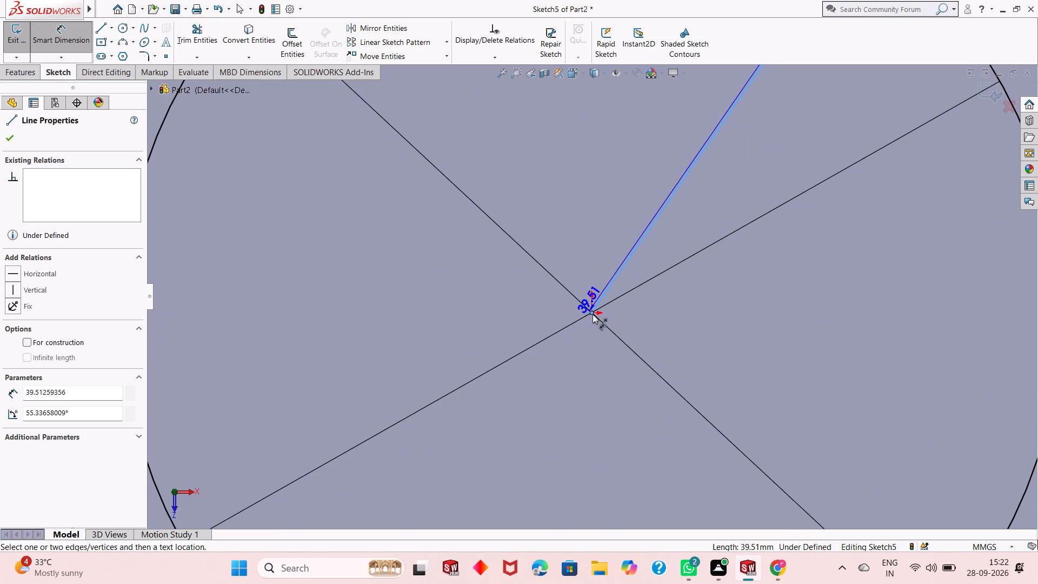
pyautogui.click(593, 314)
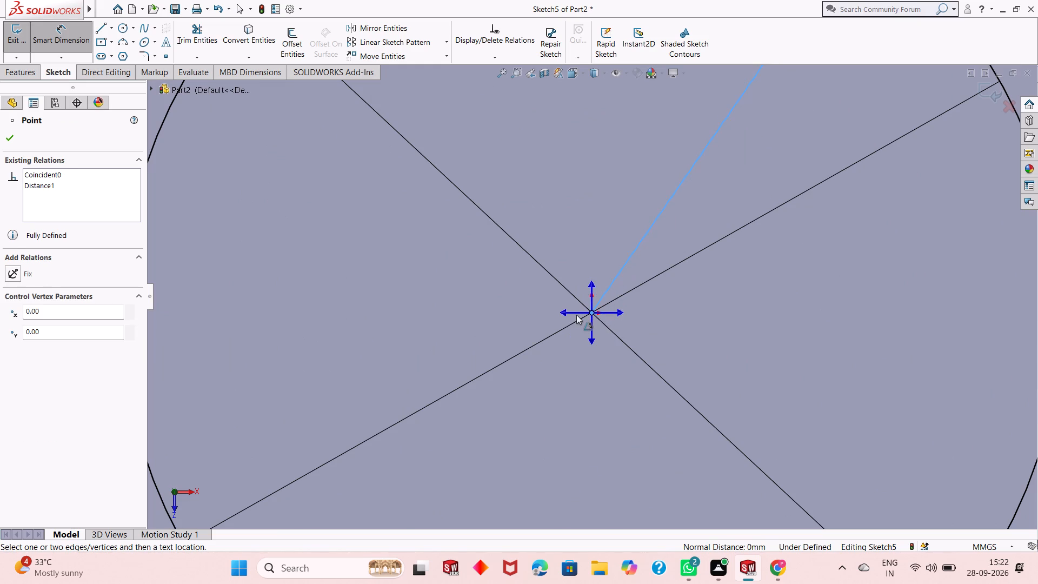
pyautogui.click(560, 312)
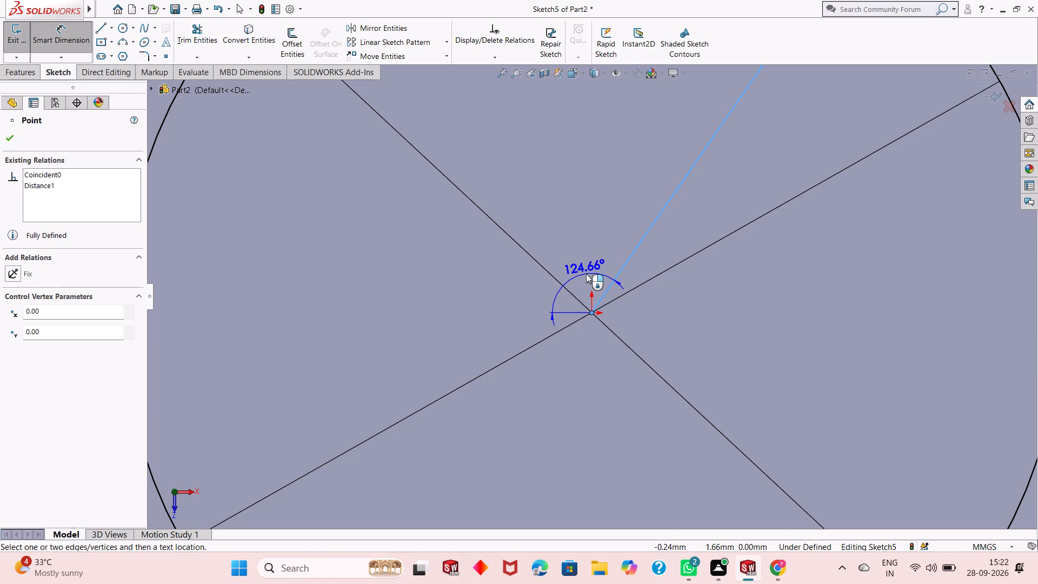
pyautogui.click(586, 274)
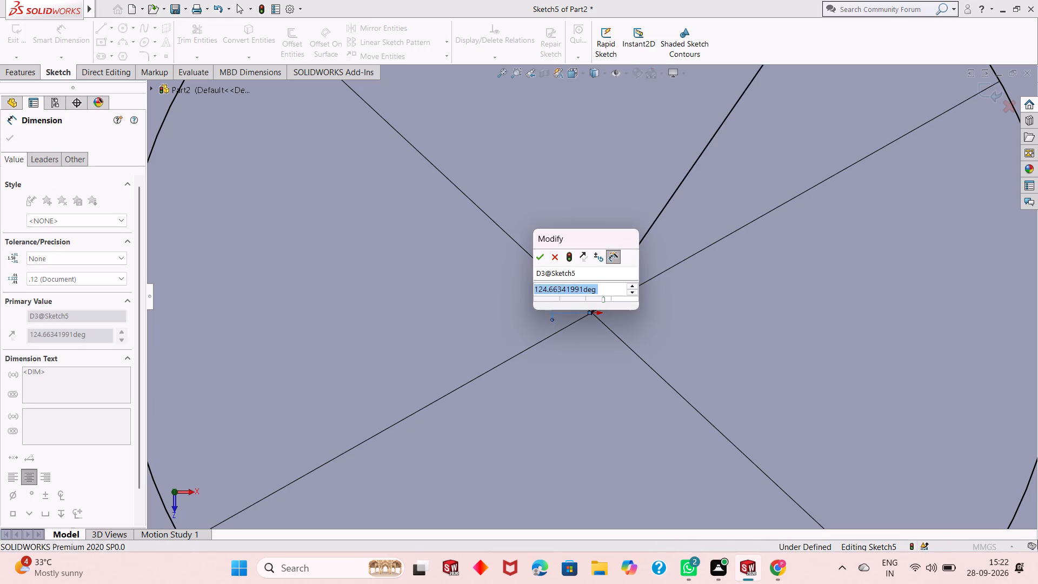
pyautogui.write('45')
pyautogui.press('Return')
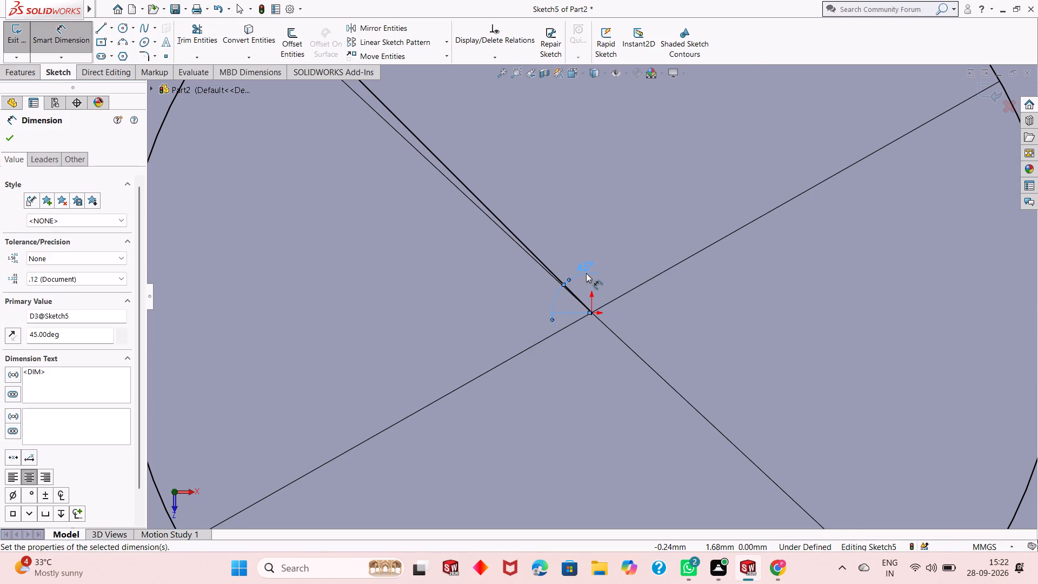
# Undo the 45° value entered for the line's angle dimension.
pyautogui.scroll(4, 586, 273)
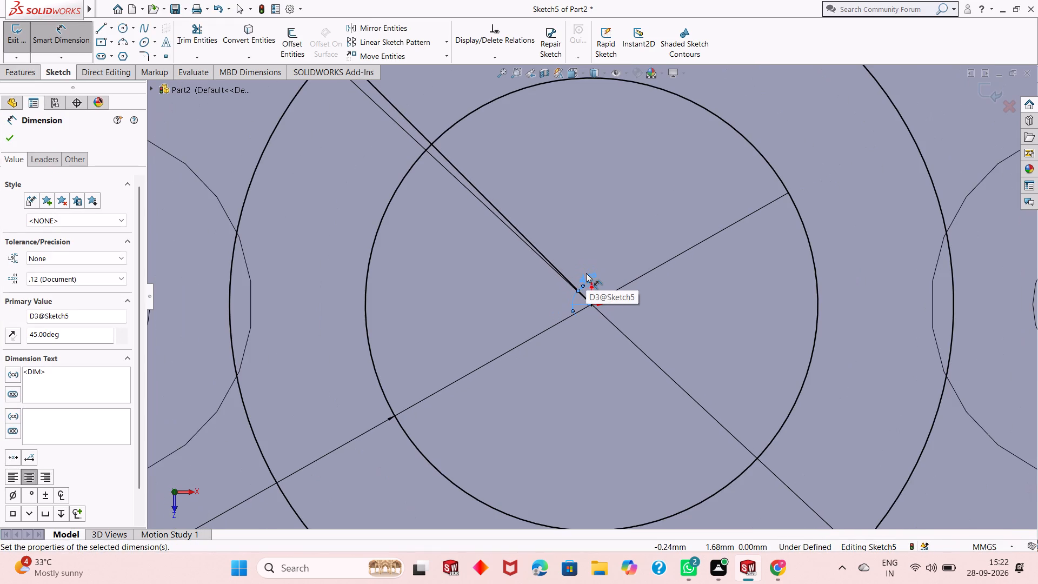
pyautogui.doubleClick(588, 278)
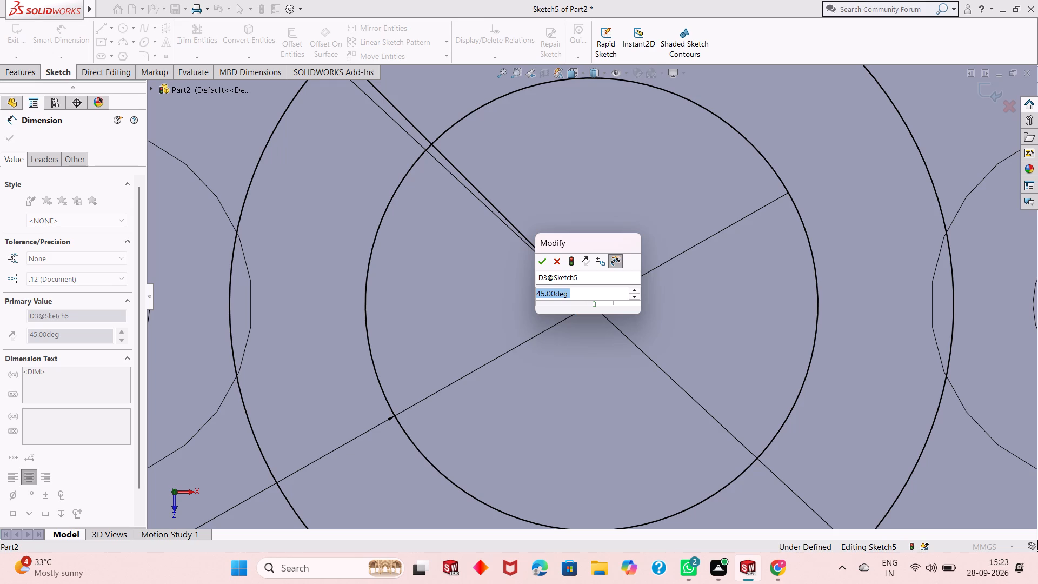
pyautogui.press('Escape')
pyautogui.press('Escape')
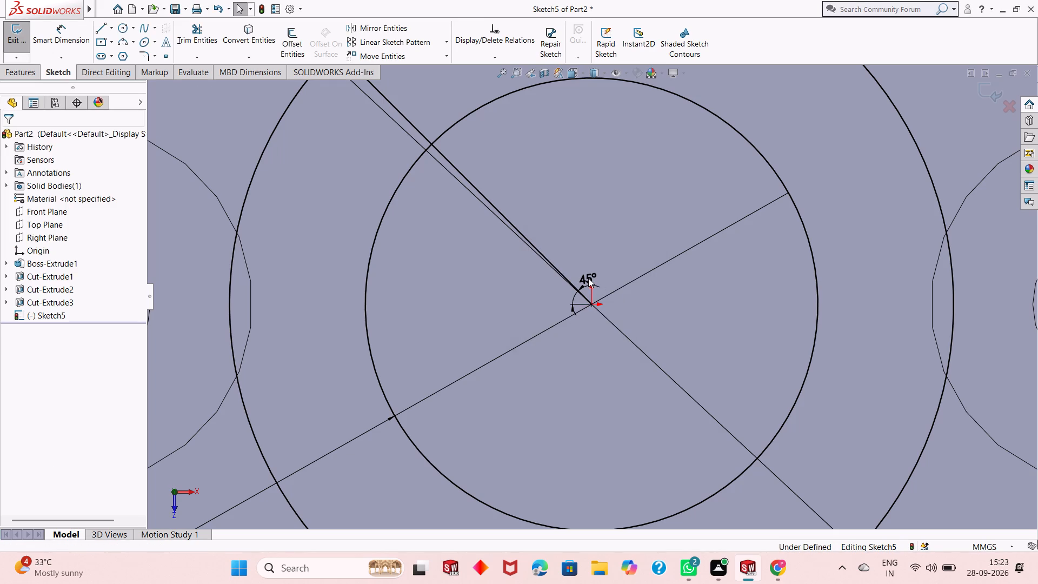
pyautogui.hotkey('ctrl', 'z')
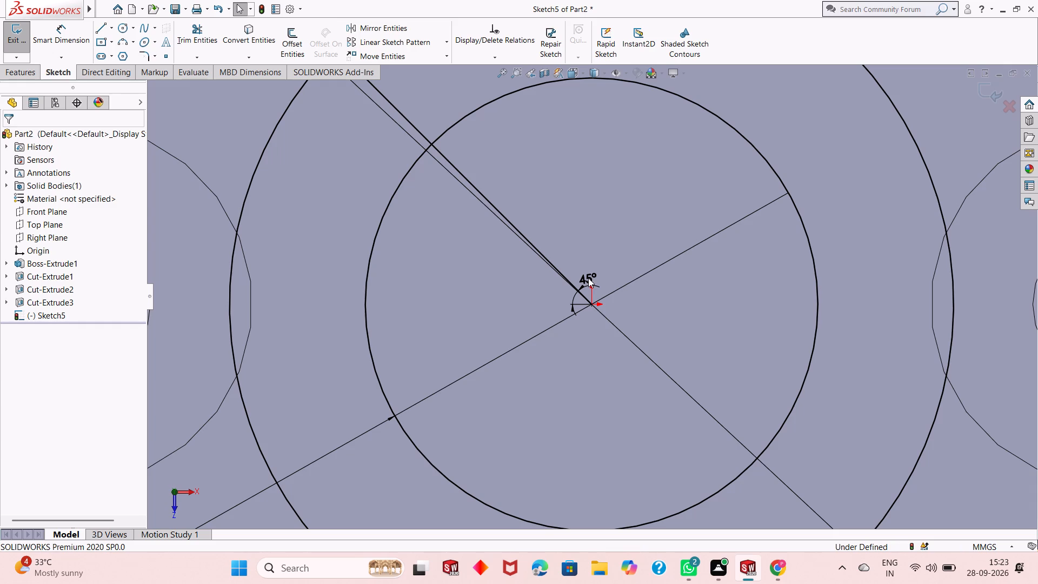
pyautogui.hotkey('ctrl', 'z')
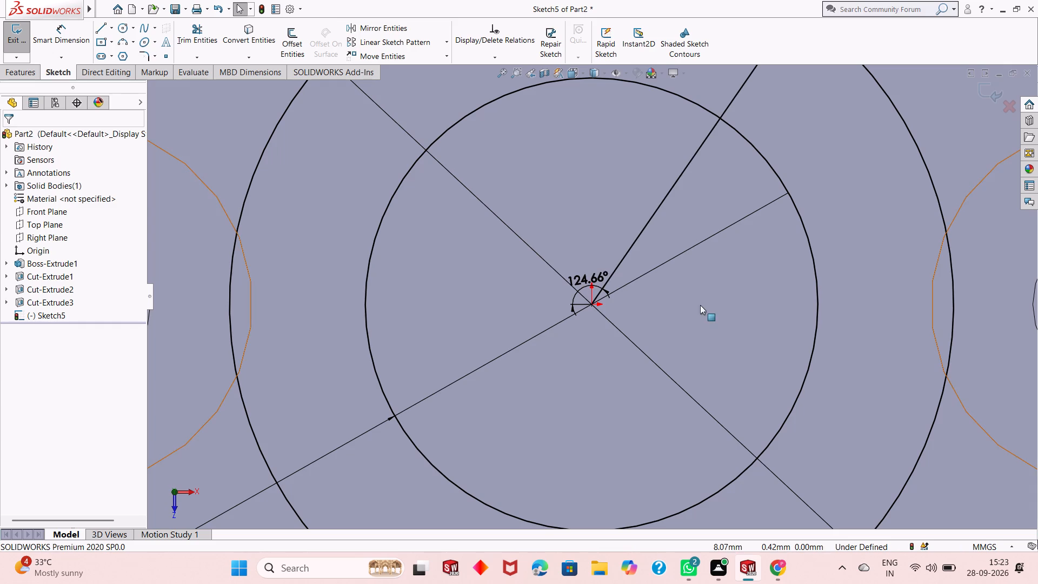
# Set the sloped line's angle dimension at the origin to 135°.
pyautogui.scroll(6, 617, 295)
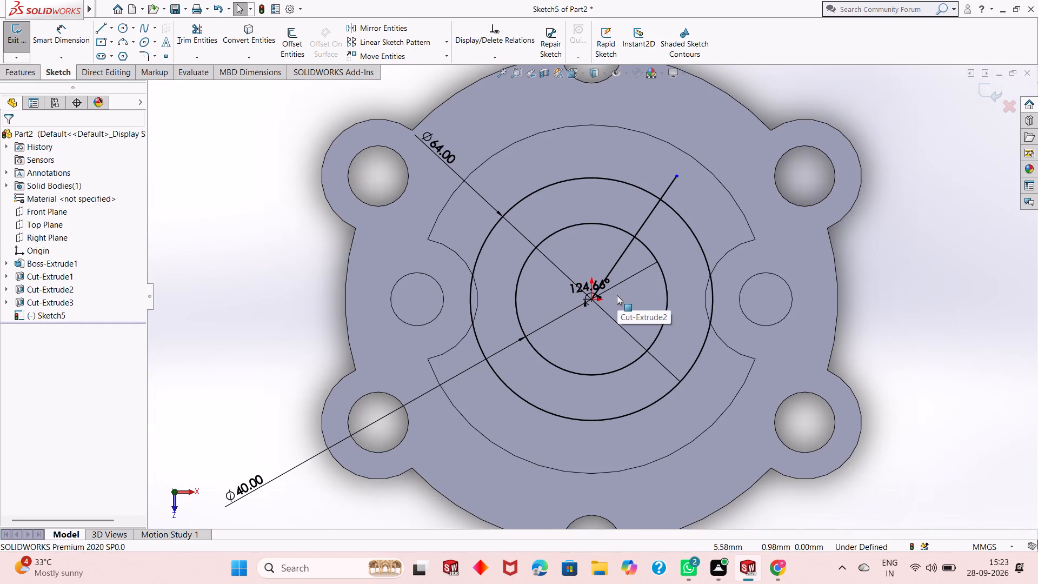
pyautogui.scroll(-2, 595, 242)
pyautogui.scroll(-4, 593, 315)
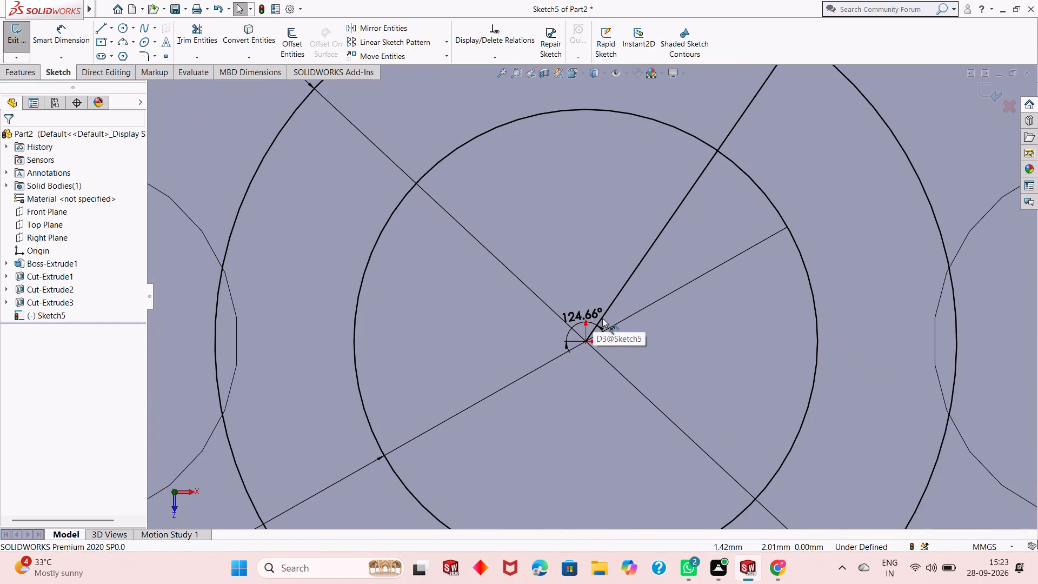
pyautogui.doubleClick(587, 313)
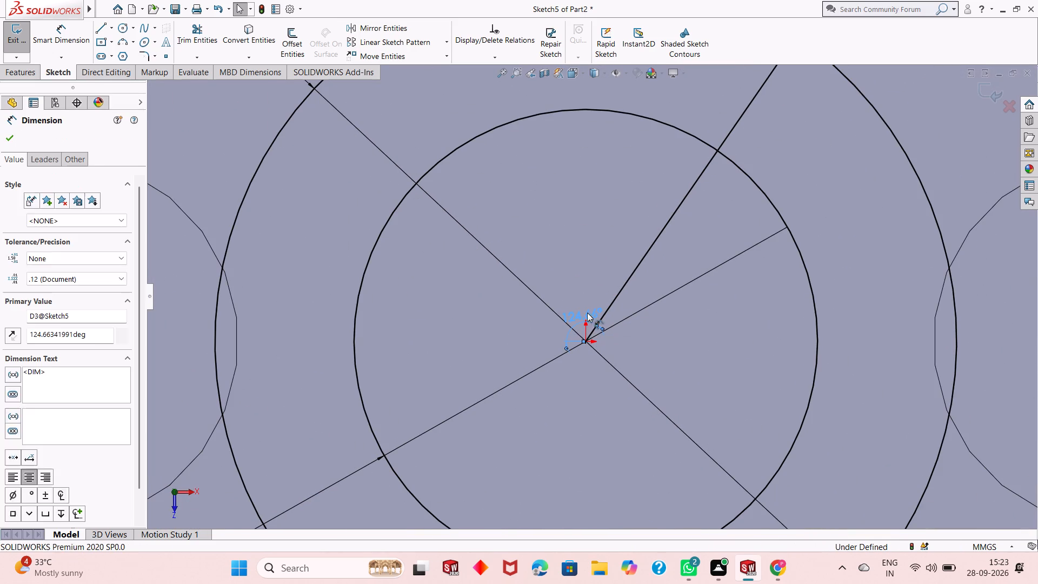
pyautogui.write('135')
pyautogui.press('Return')
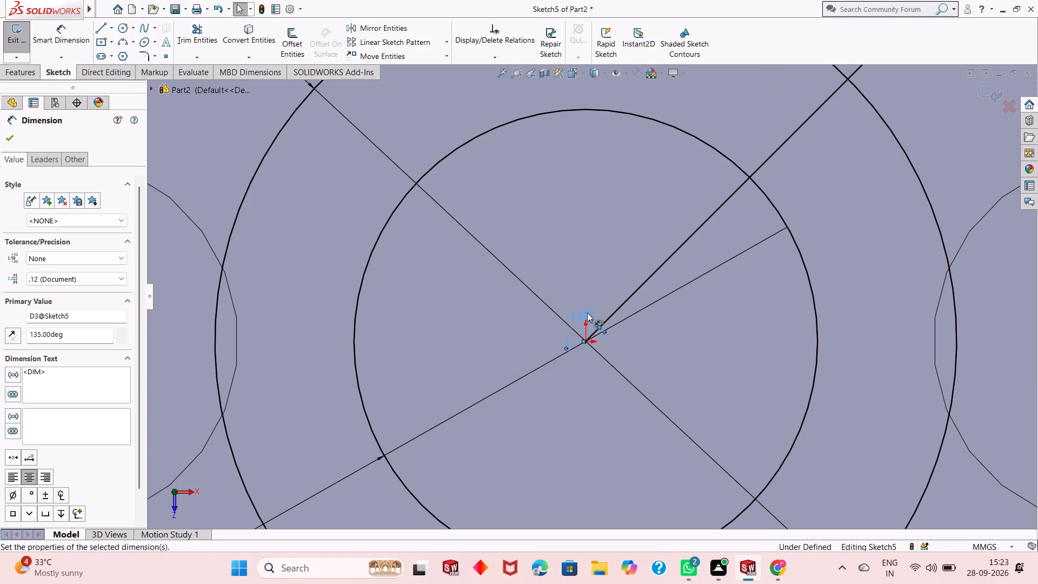
pyautogui.scroll(2, 648, 288)
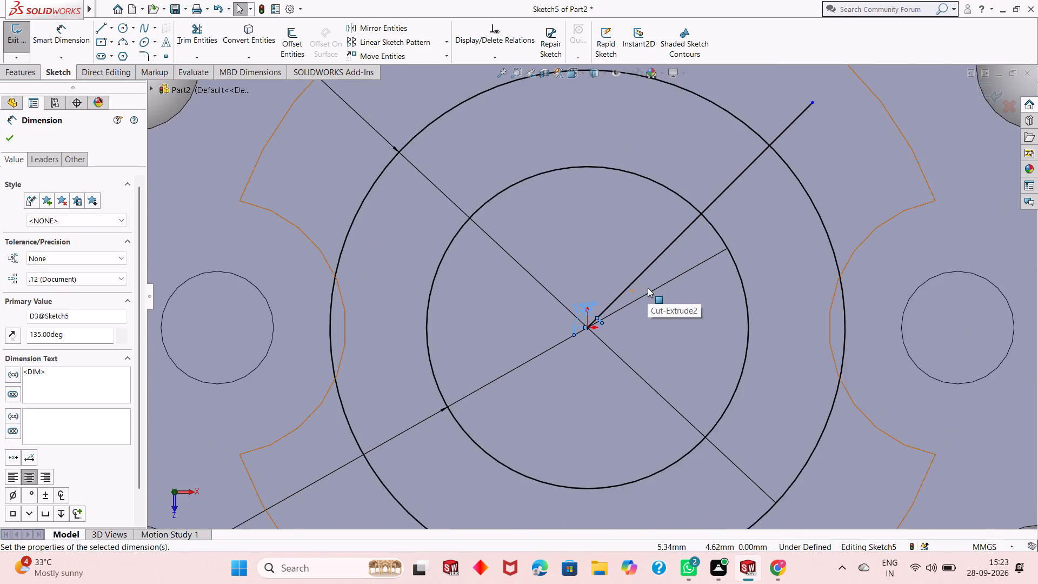
pyautogui.scroll(3, 648, 288)
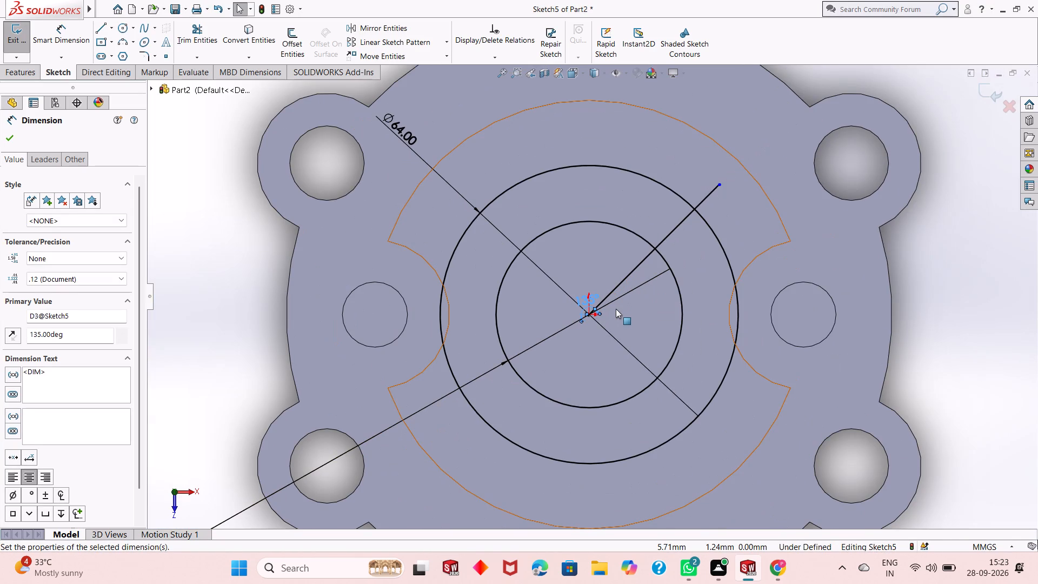
pyautogui.press('Escape')
pyautogui.press('Escape')
# Move the 135° angle dimension farther out above the origin so it has a larger arc.
pyautogui.scroll(-1, 580, 304)
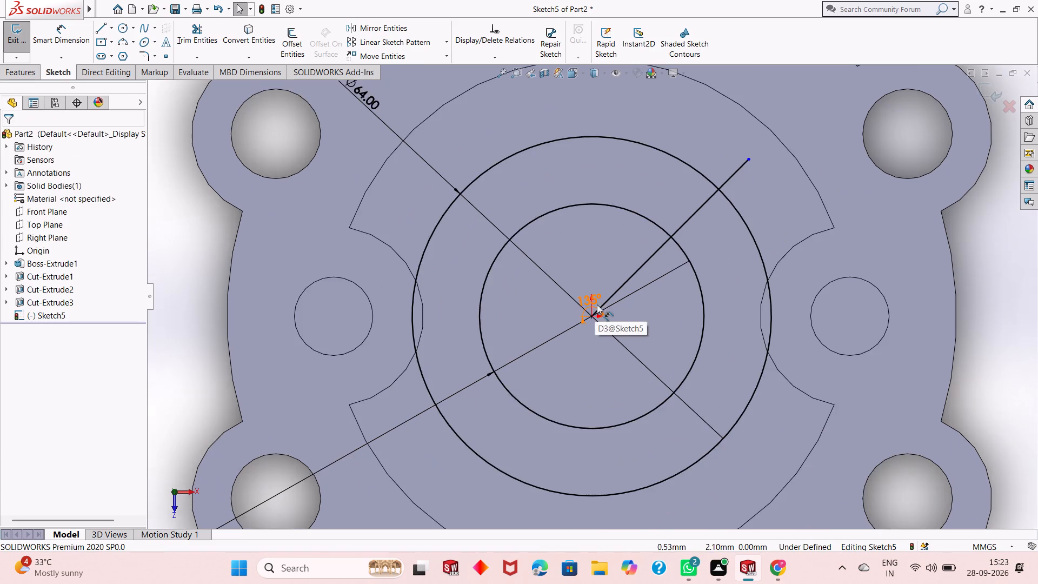
pyautogui.scroll(-6, 602, 304)
pyautogui.moveTo(573, 284); pyautogui.dragTo(573, 274)
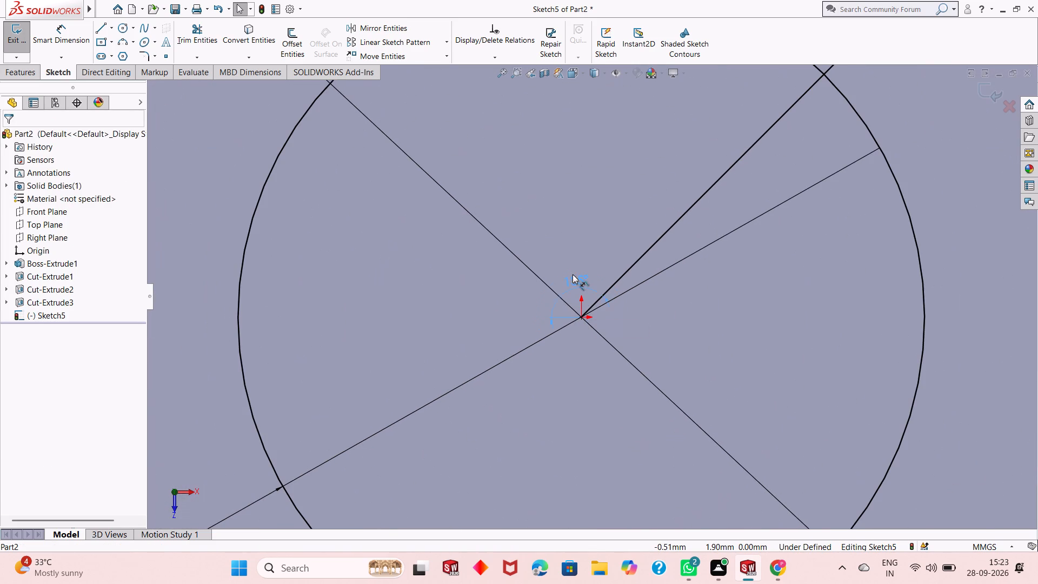
pyautogui.moveTo(573, 274); pyautogui.dragTo(567, 228)
pyautogui.press('Escape')
pyautogui.press('Escape')
pyautogui.scroll(3, 609, 334)
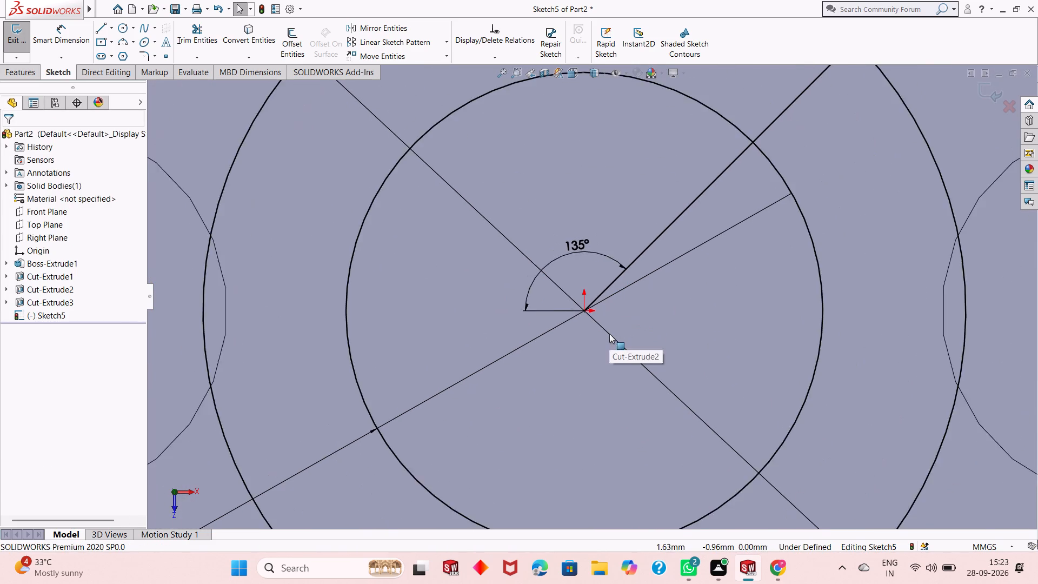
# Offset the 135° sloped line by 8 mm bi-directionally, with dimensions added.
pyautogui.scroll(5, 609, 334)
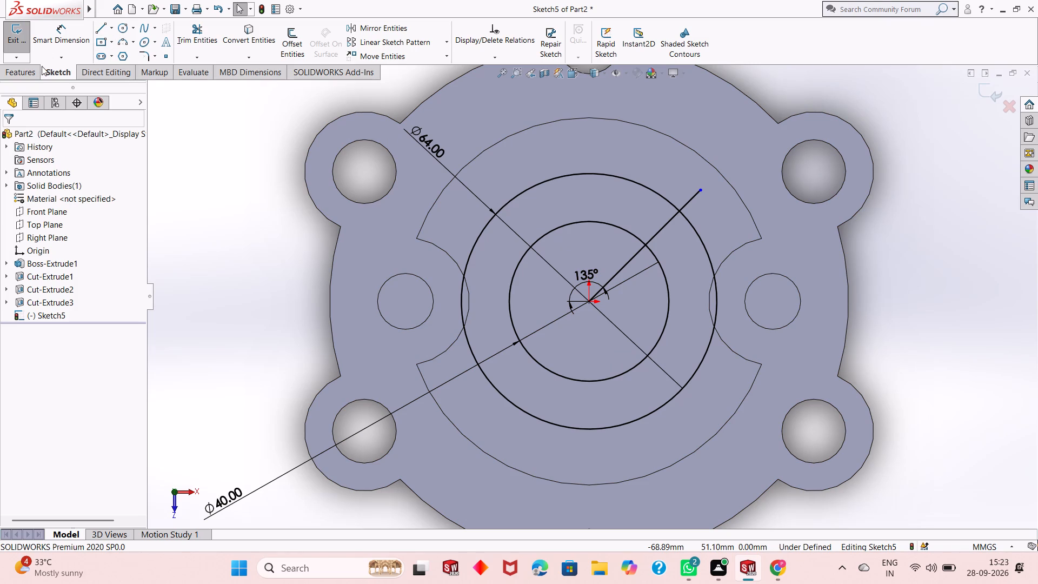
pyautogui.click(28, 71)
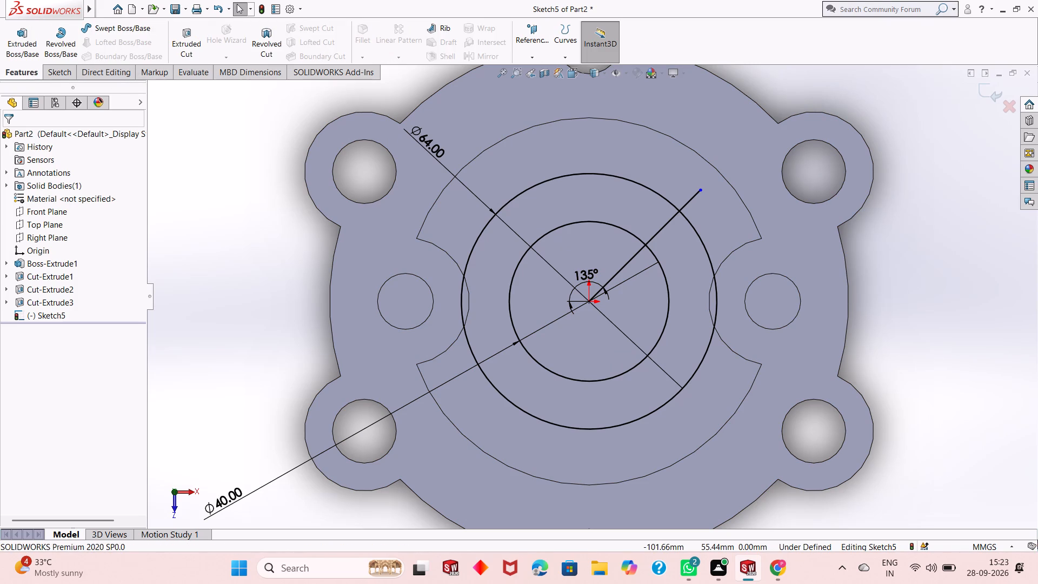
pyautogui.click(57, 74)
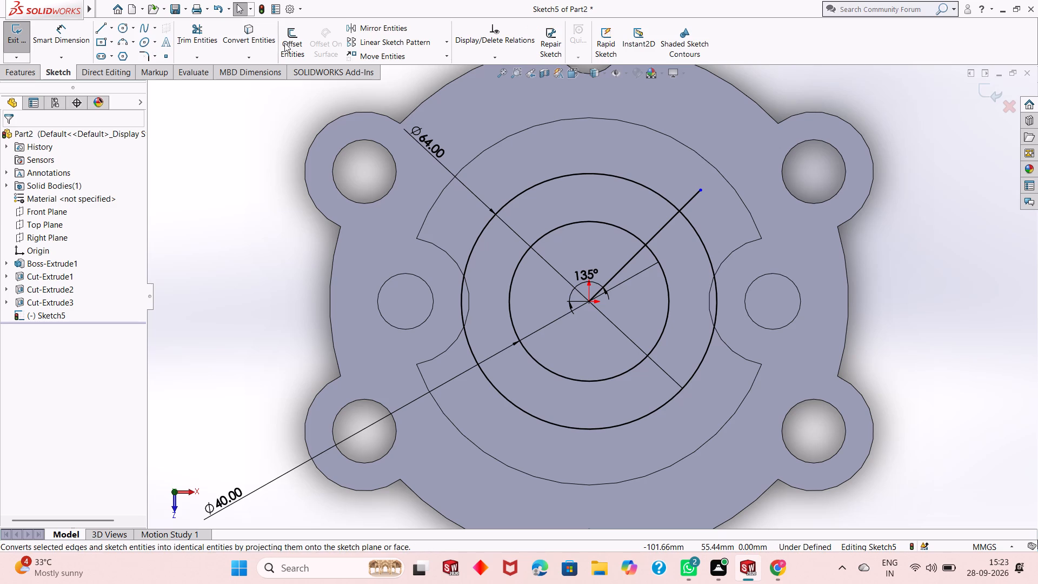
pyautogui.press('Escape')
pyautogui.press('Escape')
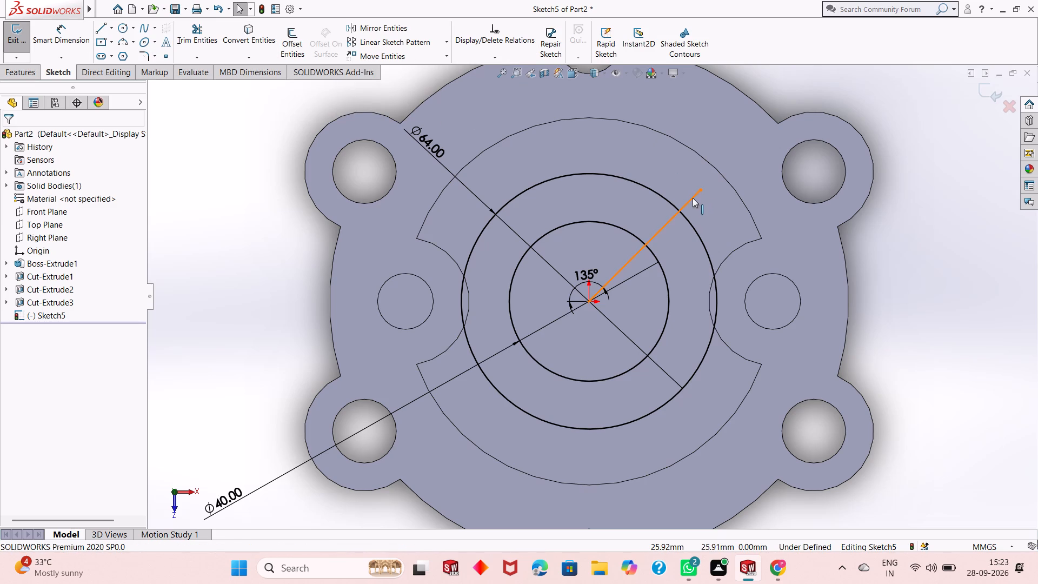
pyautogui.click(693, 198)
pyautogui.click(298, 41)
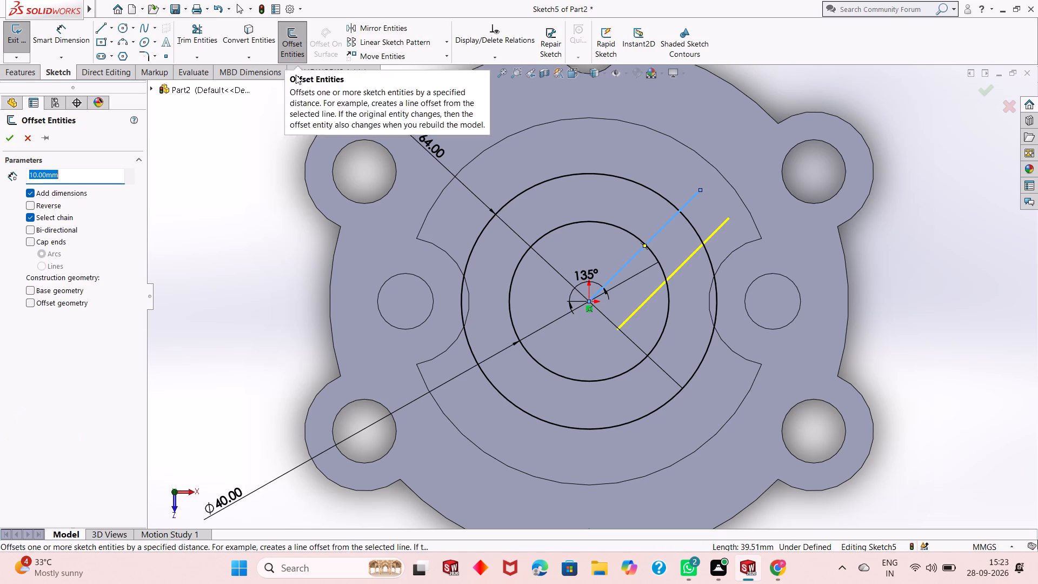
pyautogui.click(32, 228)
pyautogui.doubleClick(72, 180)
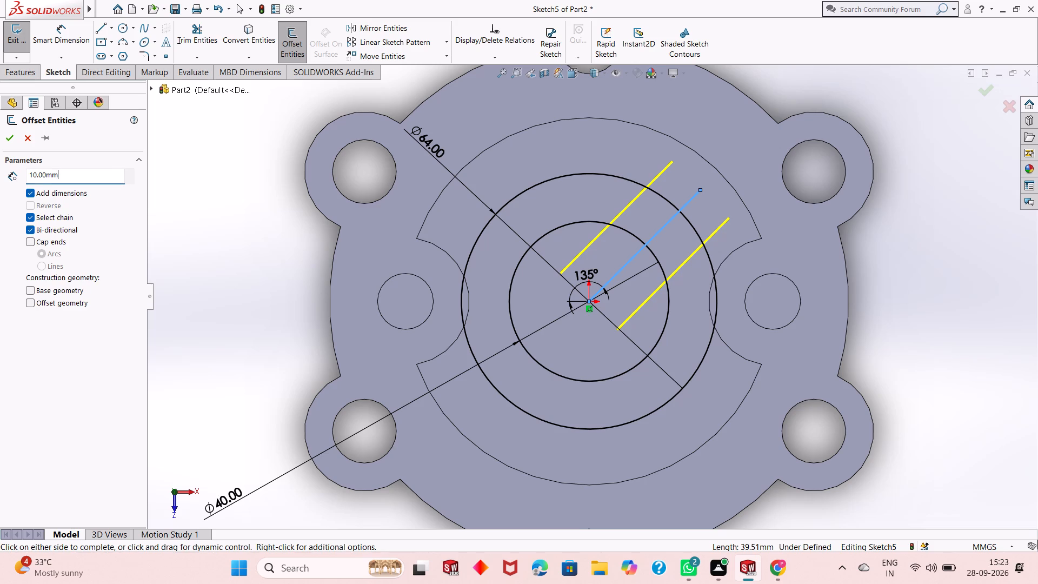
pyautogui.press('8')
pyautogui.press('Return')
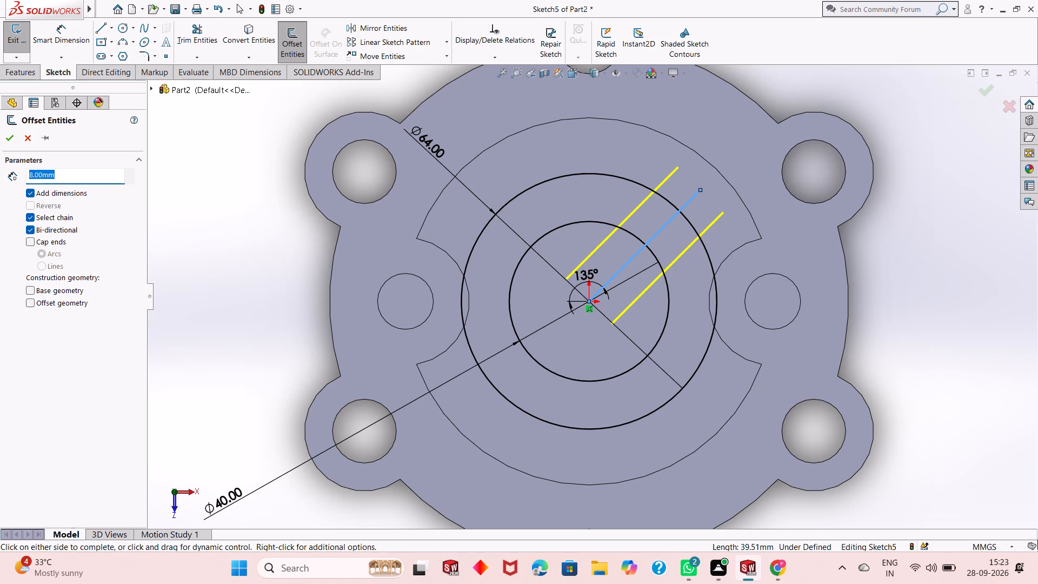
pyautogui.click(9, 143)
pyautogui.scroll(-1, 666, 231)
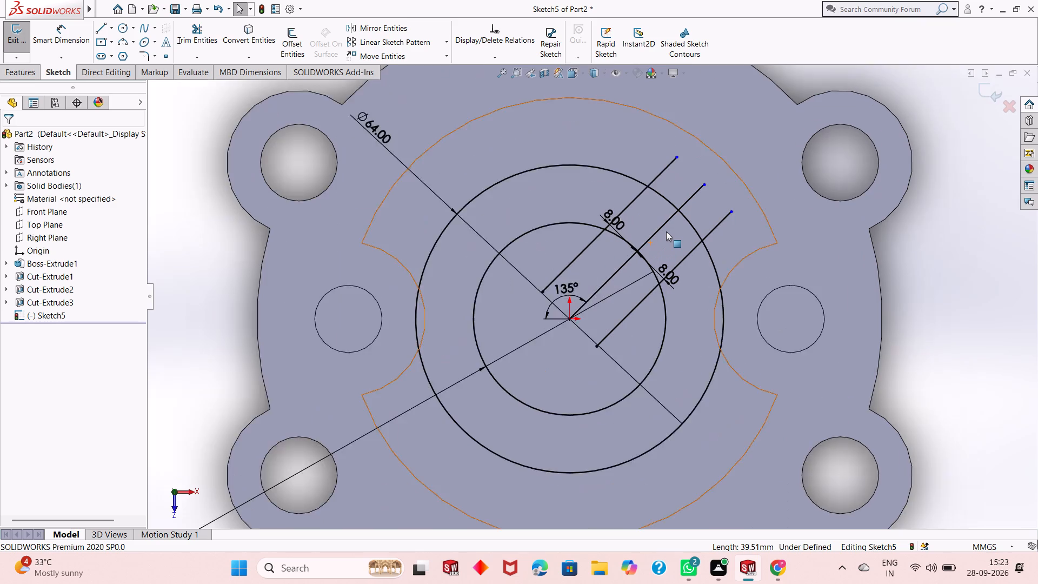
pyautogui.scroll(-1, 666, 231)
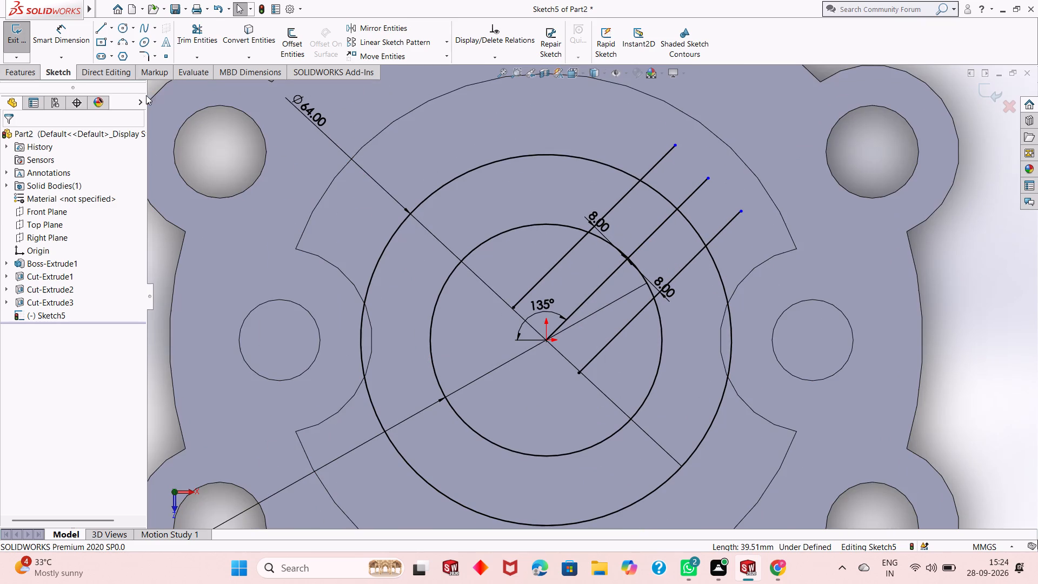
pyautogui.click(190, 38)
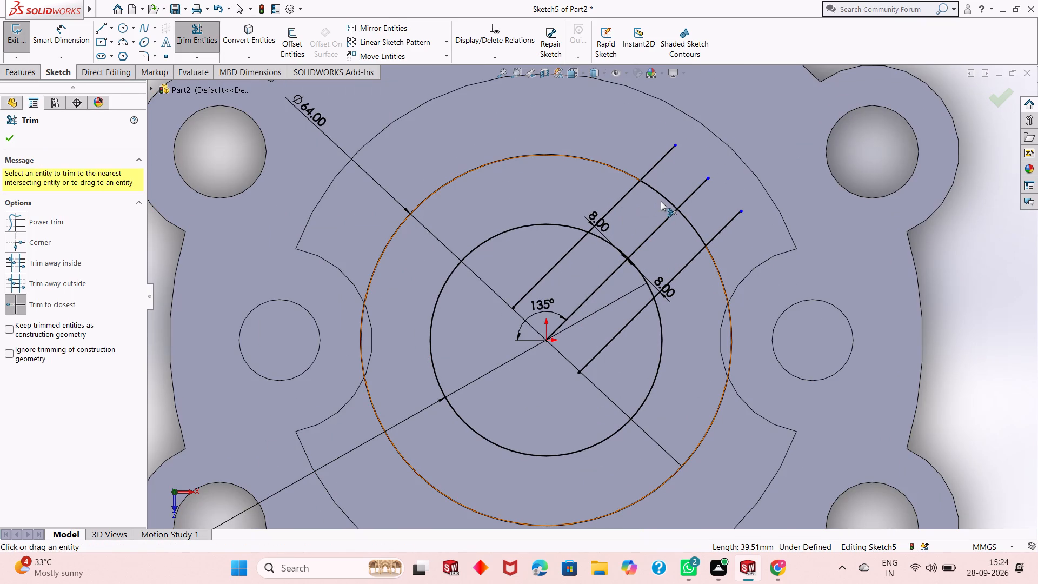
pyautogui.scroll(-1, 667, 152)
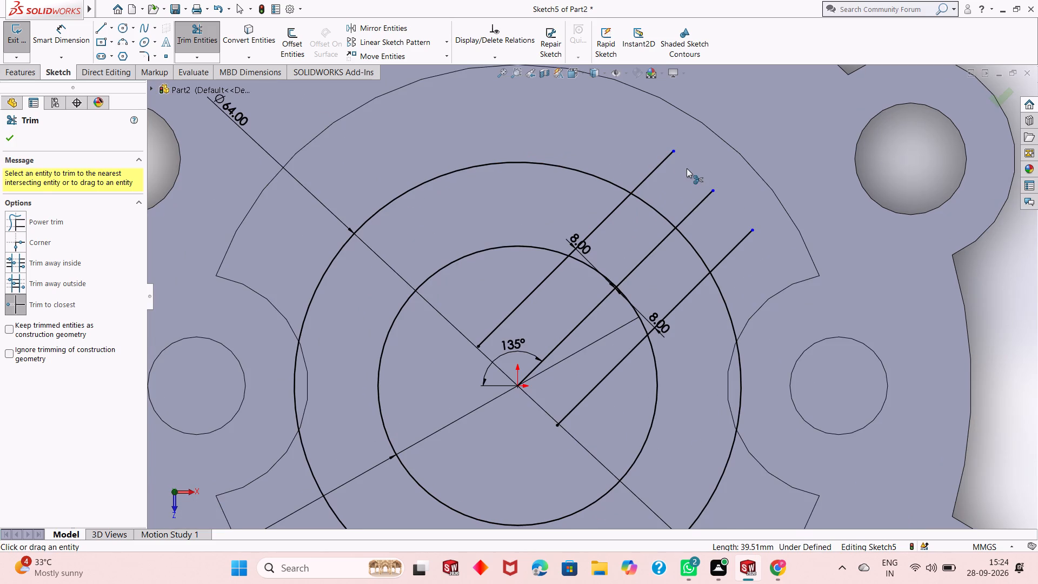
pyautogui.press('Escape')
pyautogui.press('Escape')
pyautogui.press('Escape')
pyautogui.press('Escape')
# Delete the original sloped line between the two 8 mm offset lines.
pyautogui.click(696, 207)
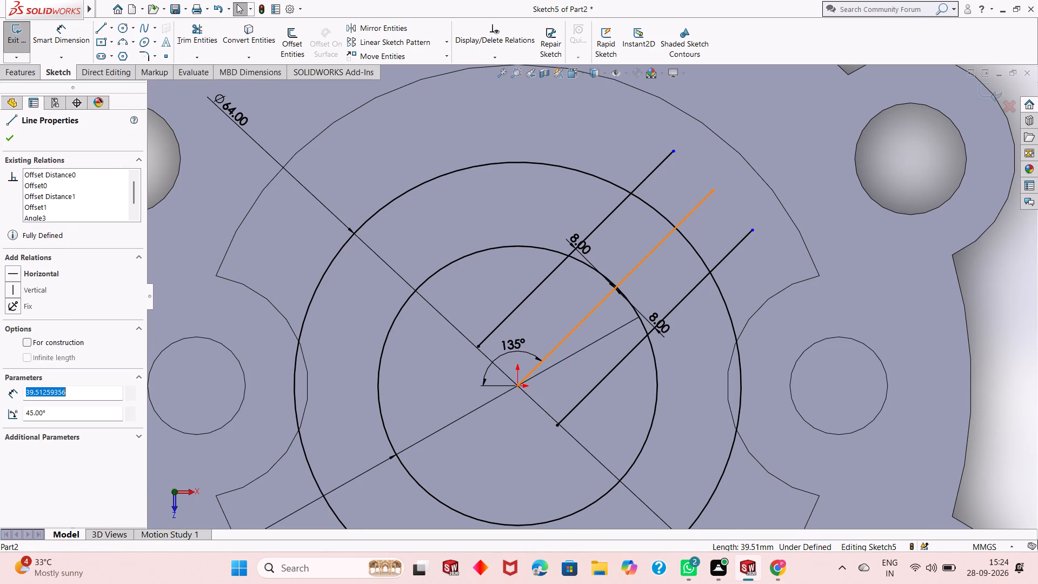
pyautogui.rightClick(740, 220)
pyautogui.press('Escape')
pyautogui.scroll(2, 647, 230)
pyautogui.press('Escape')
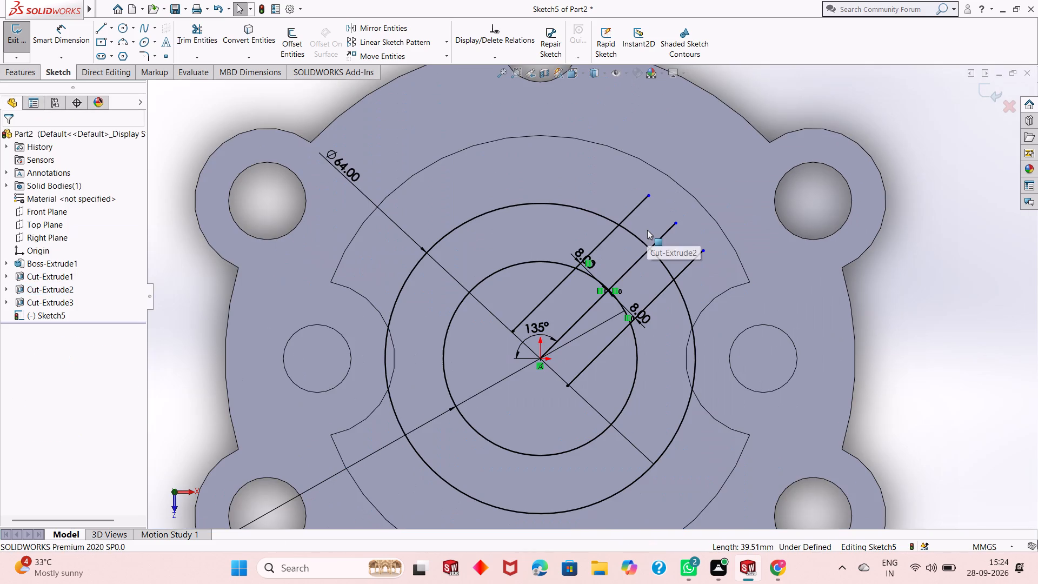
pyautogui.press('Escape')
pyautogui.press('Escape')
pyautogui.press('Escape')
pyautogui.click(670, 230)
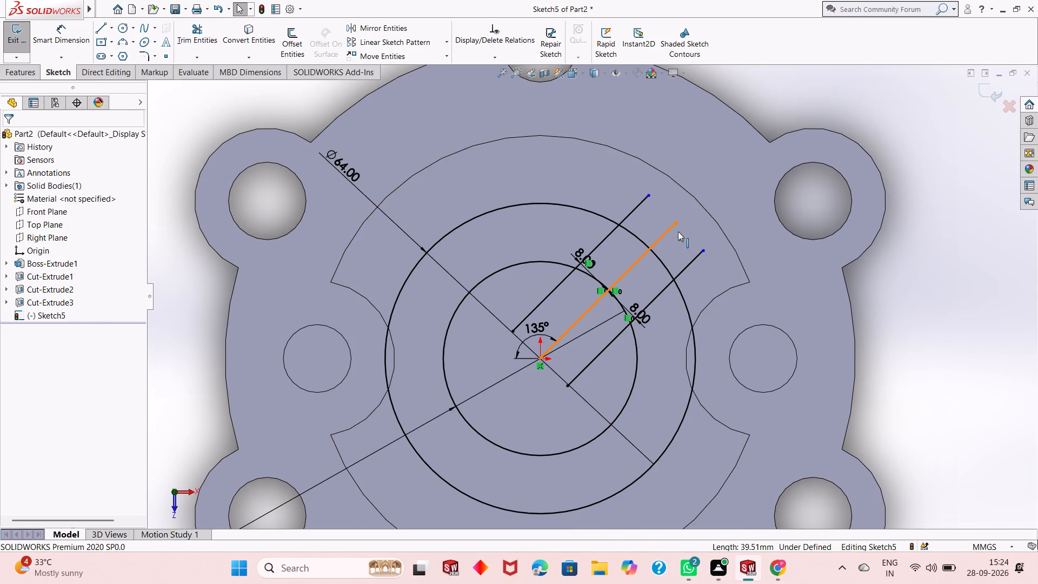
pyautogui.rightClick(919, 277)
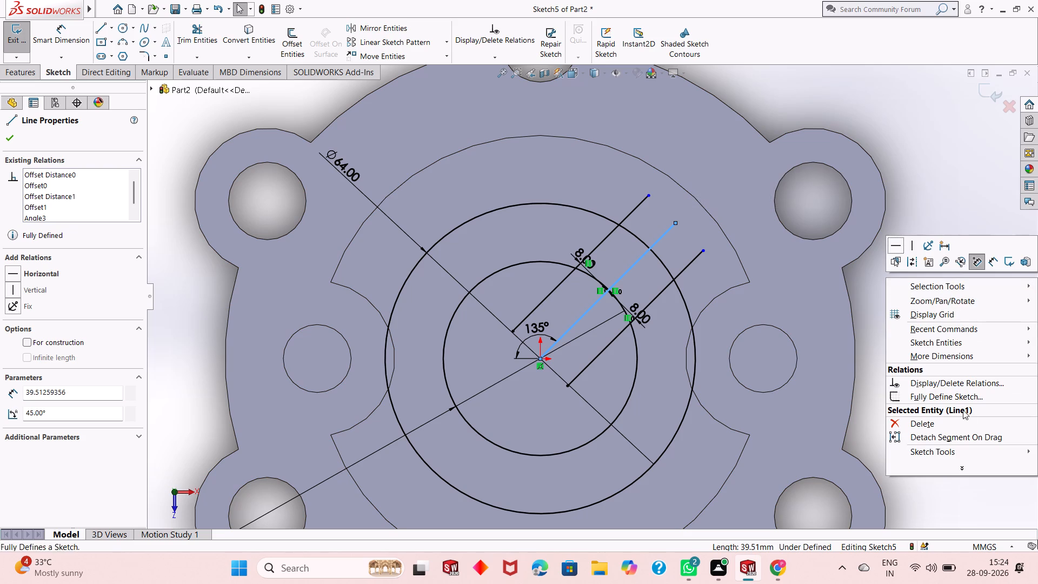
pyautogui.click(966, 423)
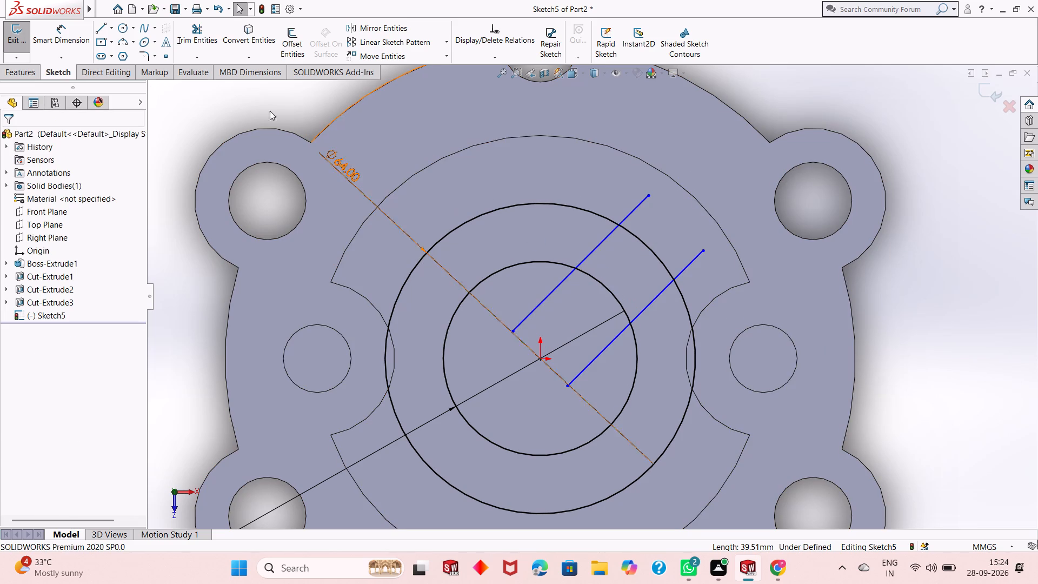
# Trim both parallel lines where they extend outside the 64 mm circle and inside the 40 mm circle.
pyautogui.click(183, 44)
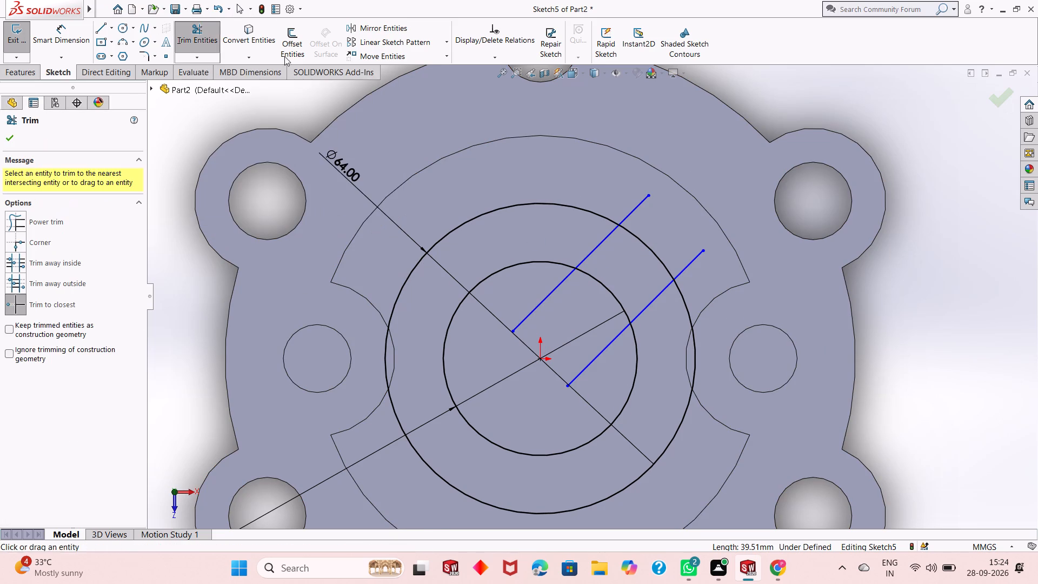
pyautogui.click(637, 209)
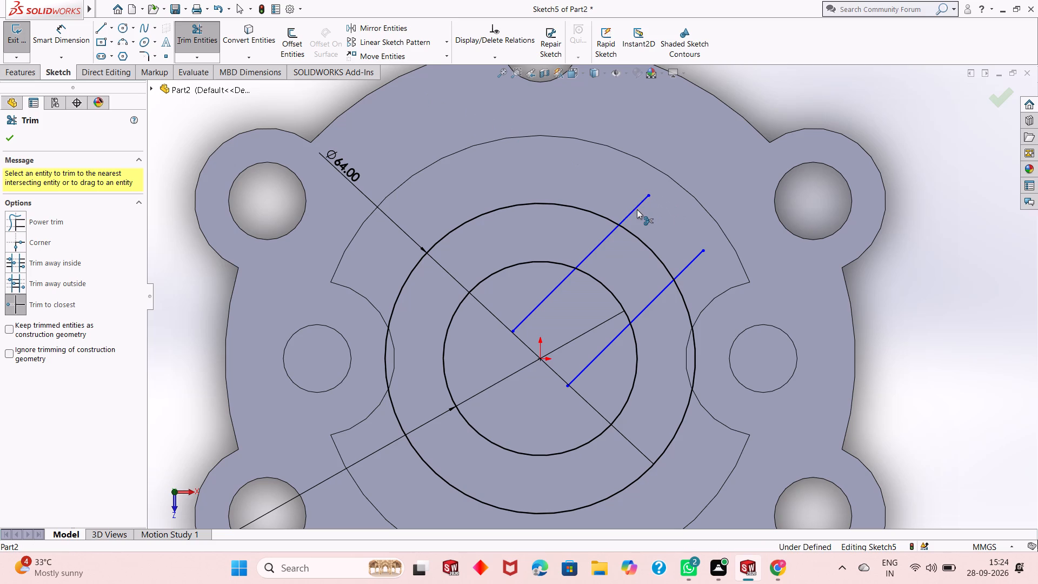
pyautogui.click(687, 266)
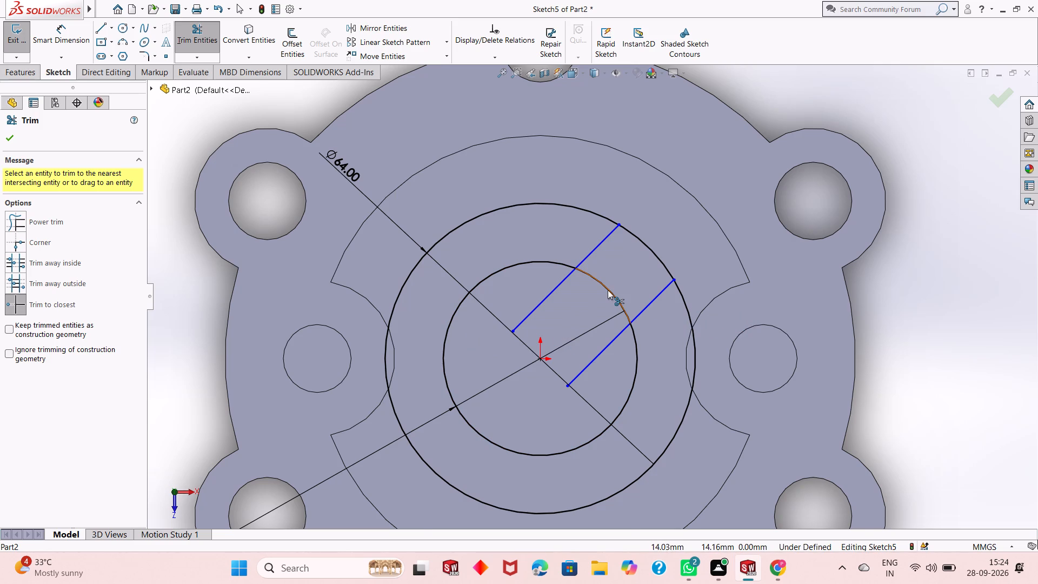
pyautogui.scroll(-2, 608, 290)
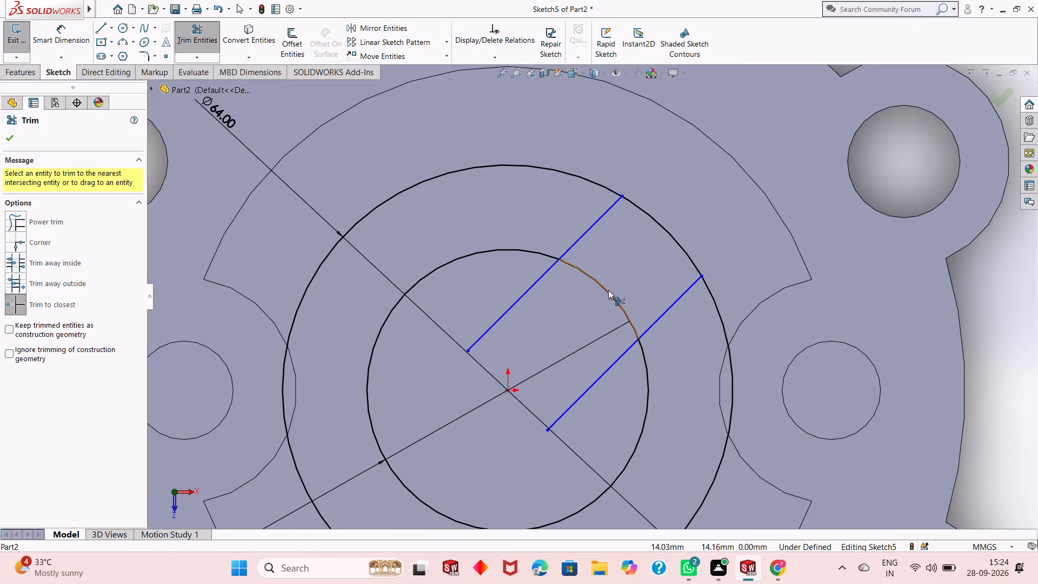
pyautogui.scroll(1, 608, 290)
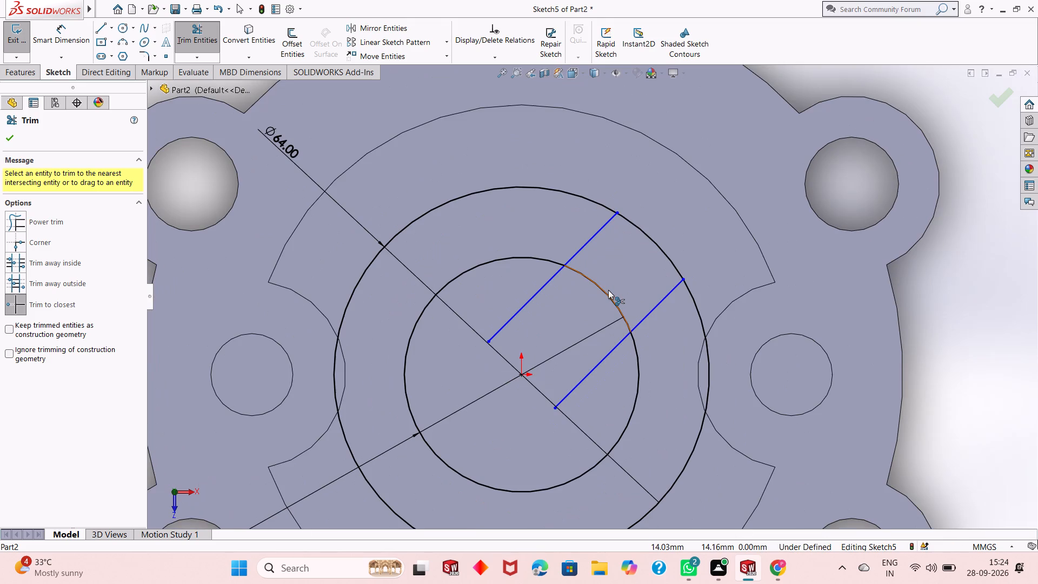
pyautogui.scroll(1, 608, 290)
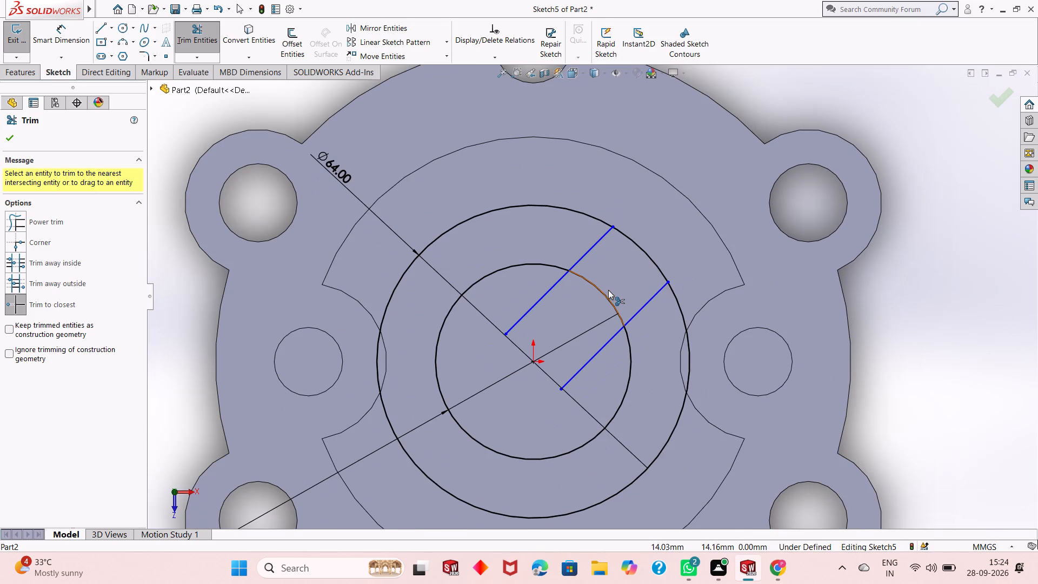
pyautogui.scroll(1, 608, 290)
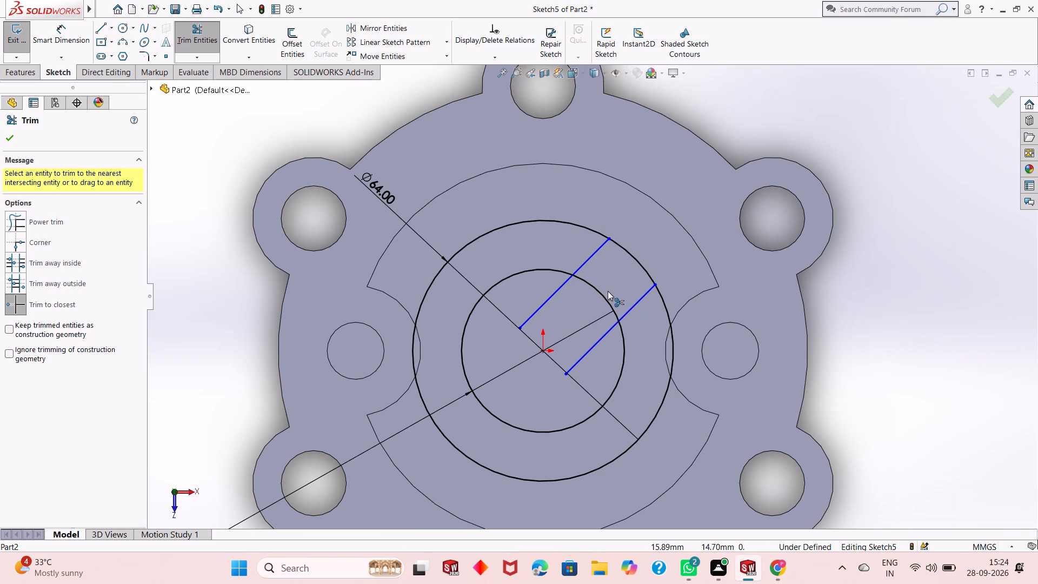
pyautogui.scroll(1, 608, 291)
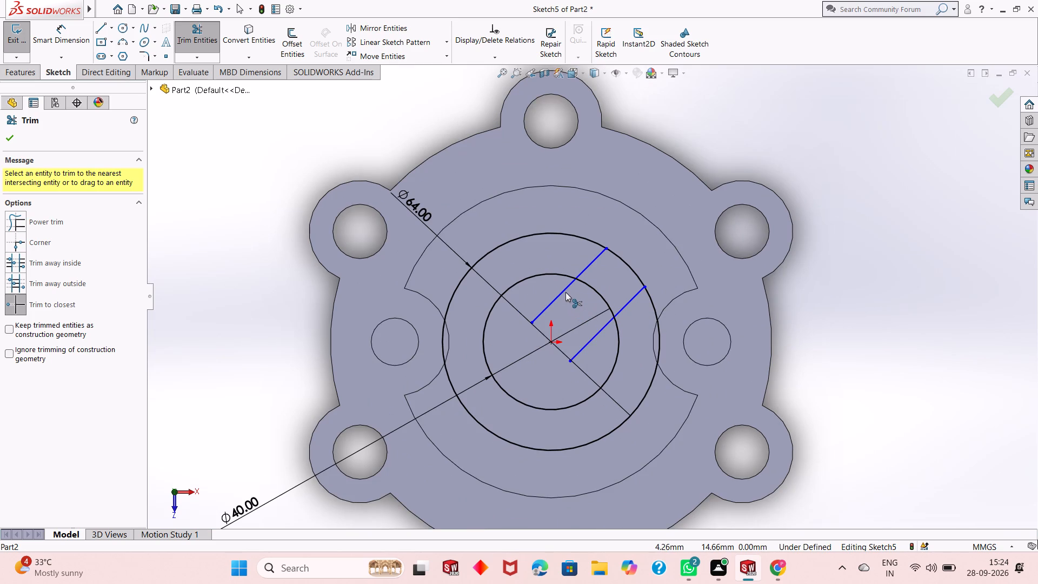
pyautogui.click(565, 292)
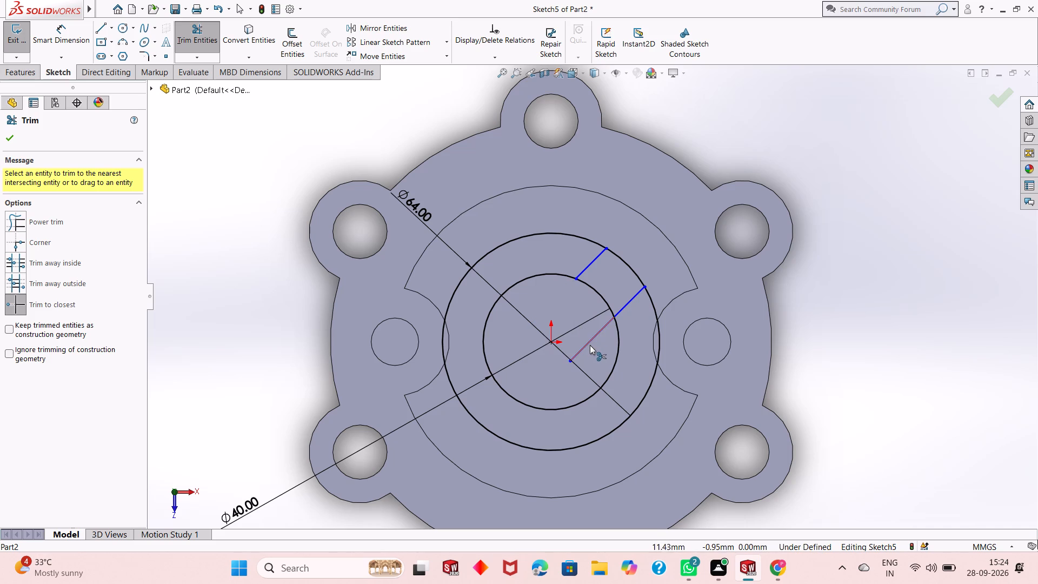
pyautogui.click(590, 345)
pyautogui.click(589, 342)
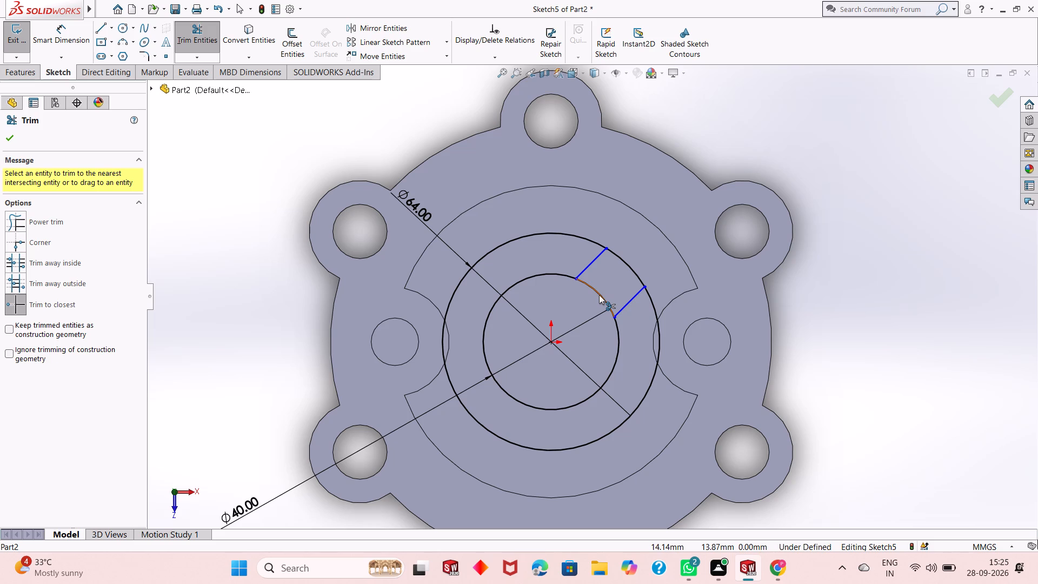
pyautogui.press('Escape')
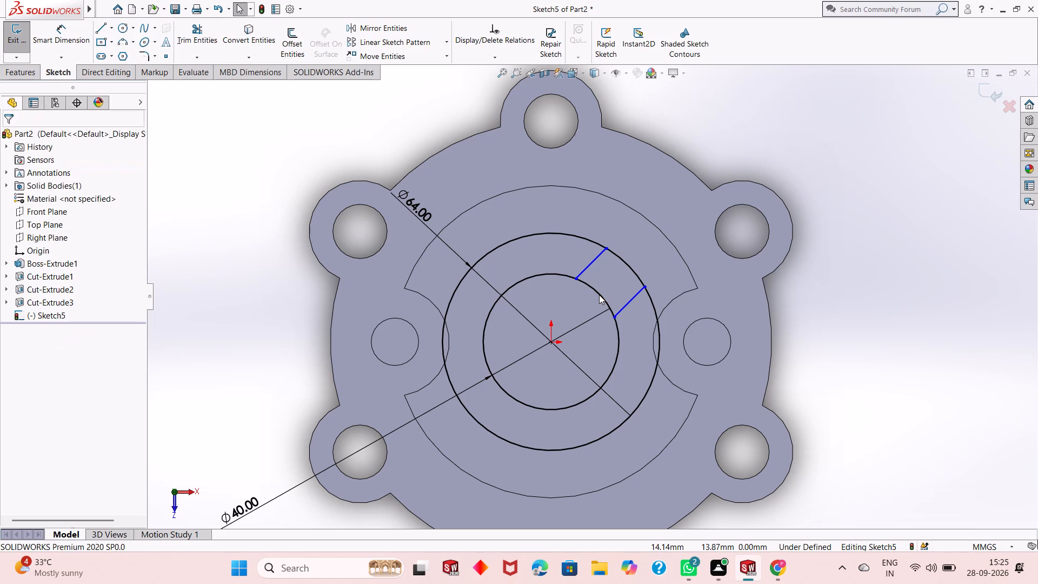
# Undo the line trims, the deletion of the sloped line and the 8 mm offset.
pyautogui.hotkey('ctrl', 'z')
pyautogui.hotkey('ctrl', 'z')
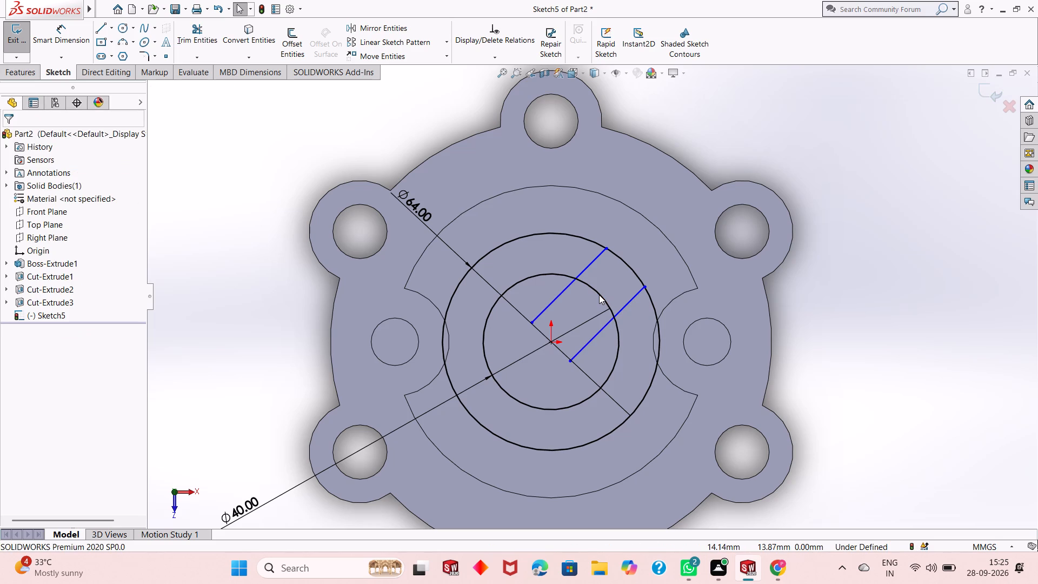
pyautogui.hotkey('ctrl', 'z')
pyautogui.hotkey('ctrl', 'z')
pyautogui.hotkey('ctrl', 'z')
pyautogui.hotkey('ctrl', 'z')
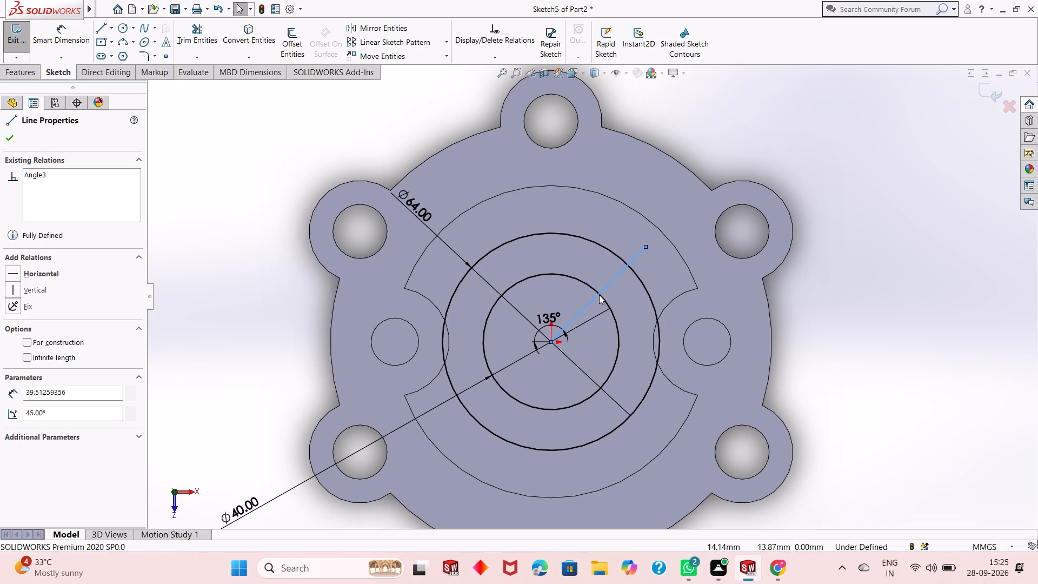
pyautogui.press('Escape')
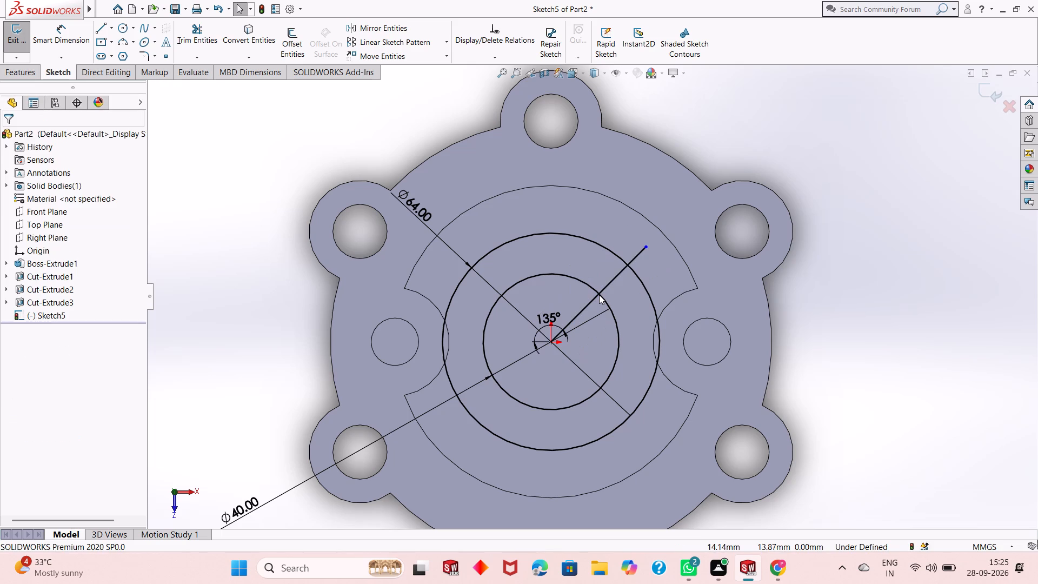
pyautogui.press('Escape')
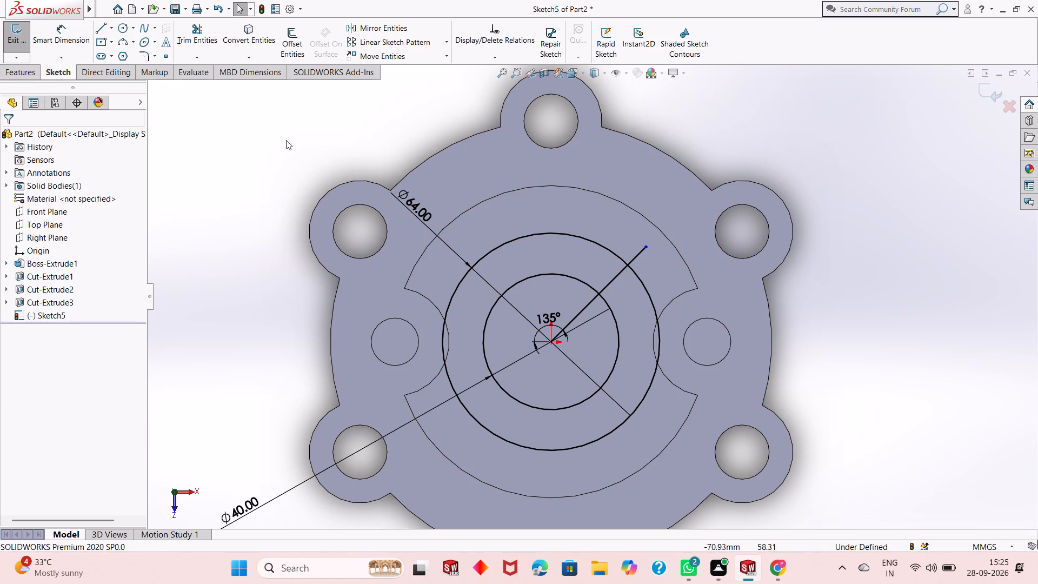
# Sketch a line about 40 mm long from the origin past the 64 mm circle, steeper than the 135° sloped line.
pyautogui.click(101, 28)
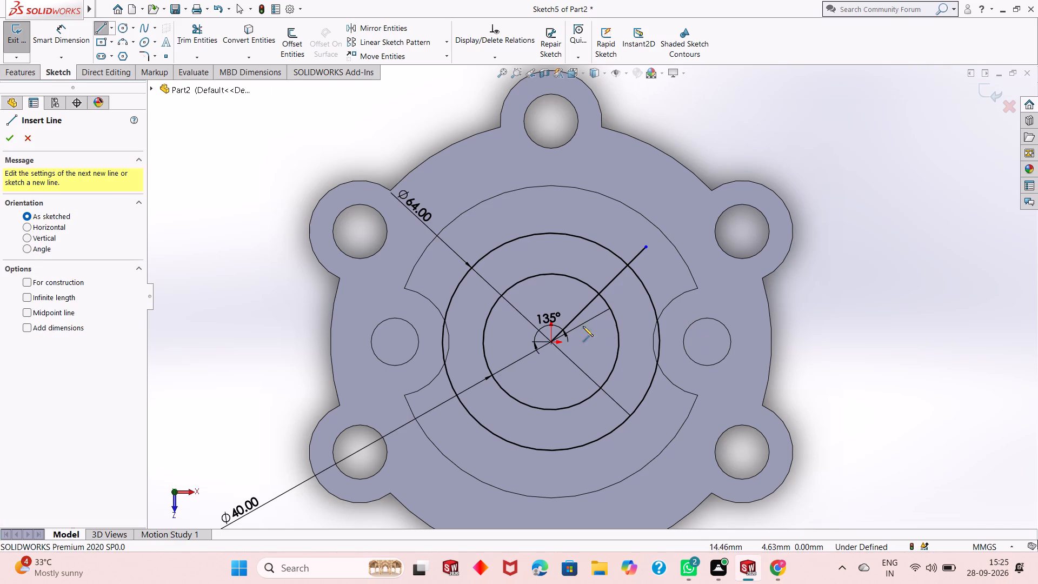
pyautogui.click(553, 342)
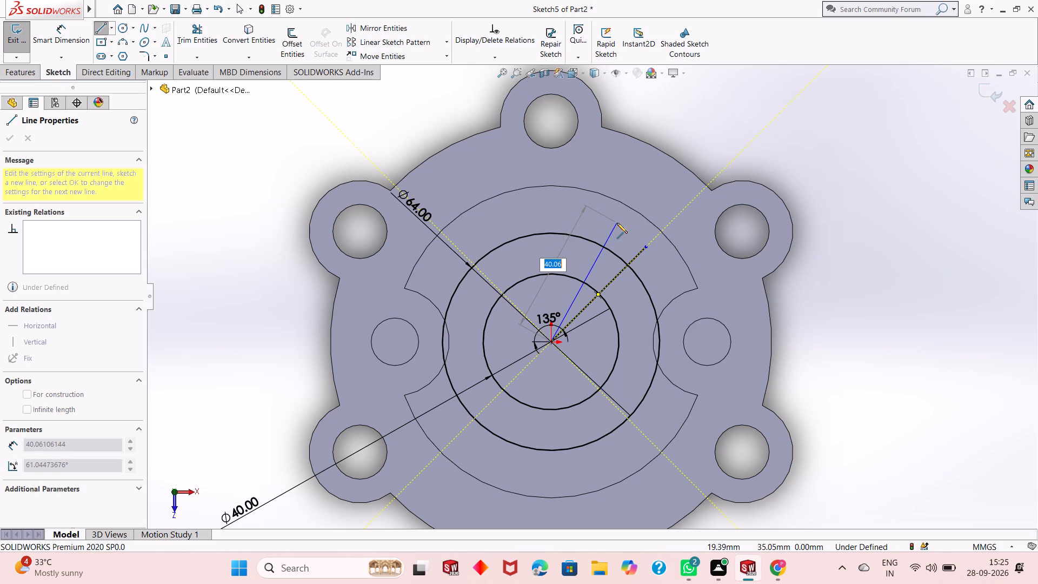
pyautogui.click(617, 223)
pyautogui.press('Escape')
pyautogui.press('Escape')
pyautogui.press('Escape')
pyautogui.press('Escape')
pyautogui.press('Escape')
pyautogui.press('Escape')
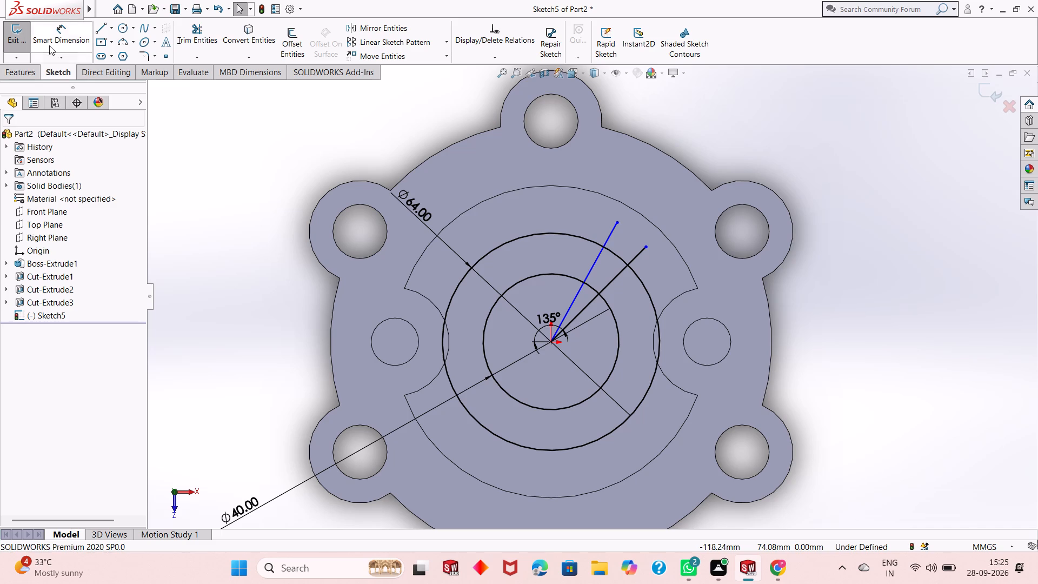
# Dimension the distance between the outer endpoints of the steeper line and the 135° line as 4 mm.
pyautogui.click(79, 35)
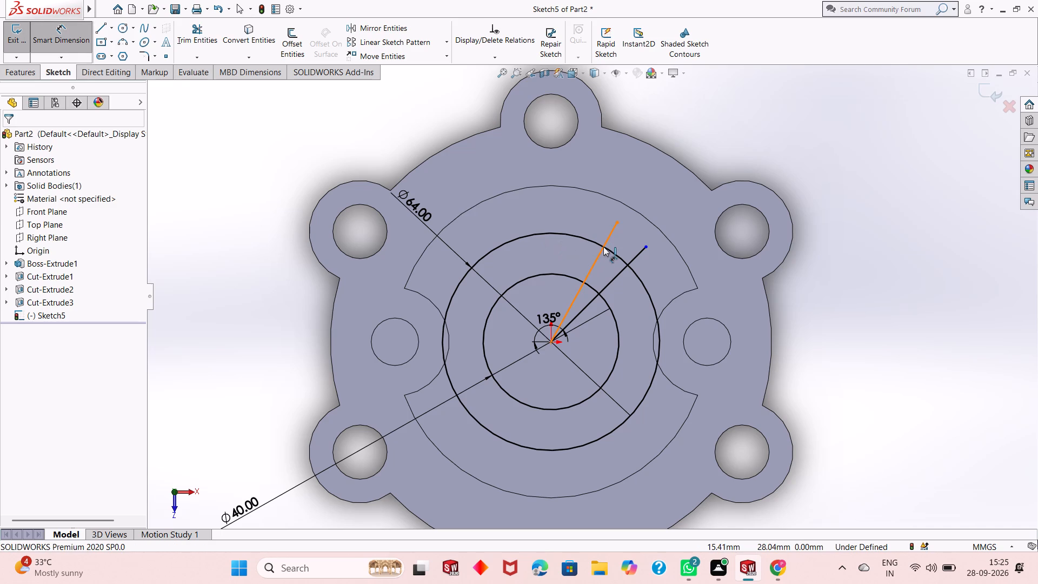
pyautogui.click(618, 221)
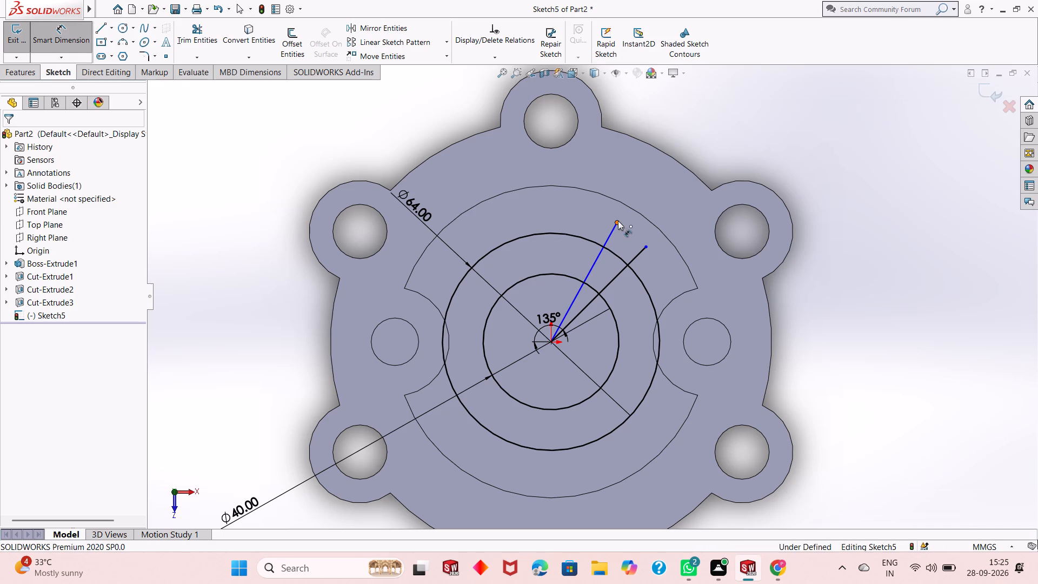
pyautogui.click(648, 245)
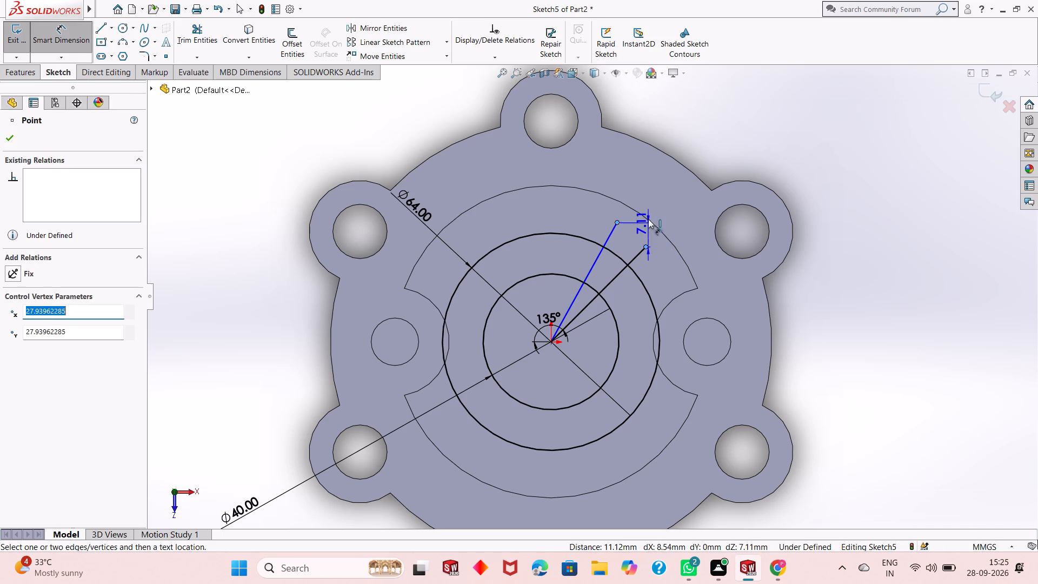
pyautogui.click(657, 186)
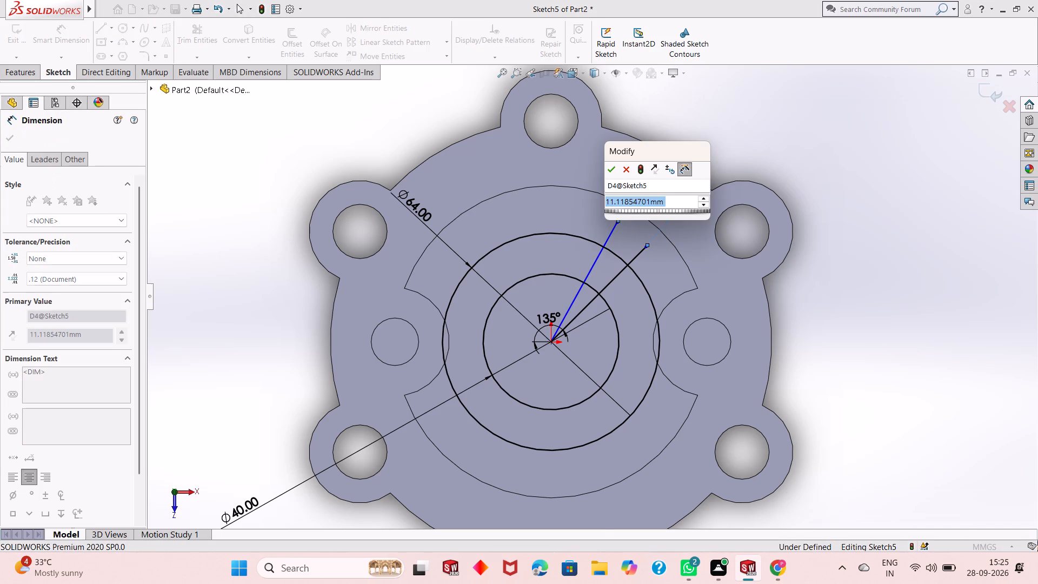
pyautogui.press('4')
pyautogui.press('Return')
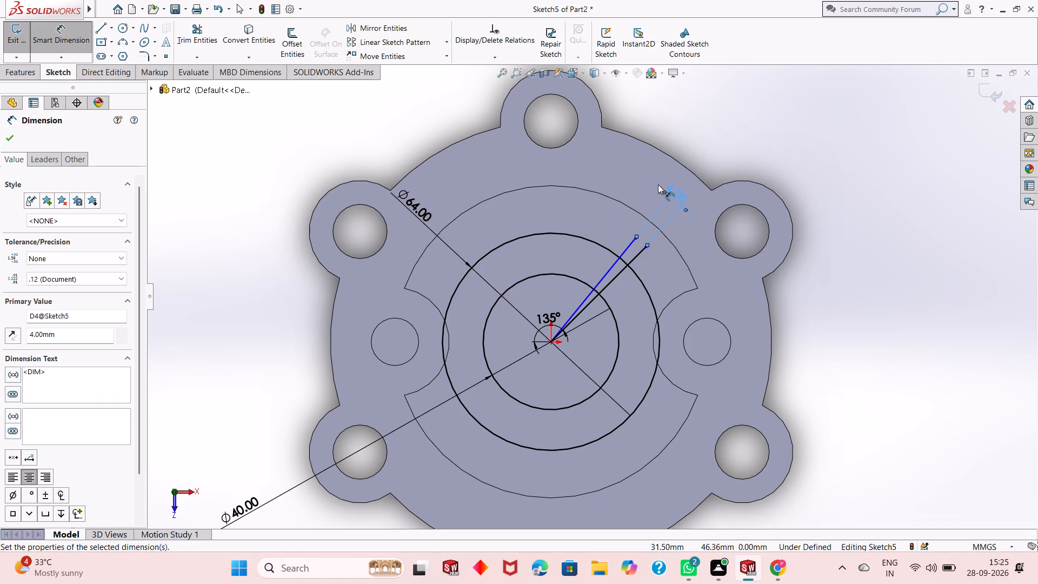
pyautogui.scroll(-2, 622, 263)
pyautogui.press('Escape')
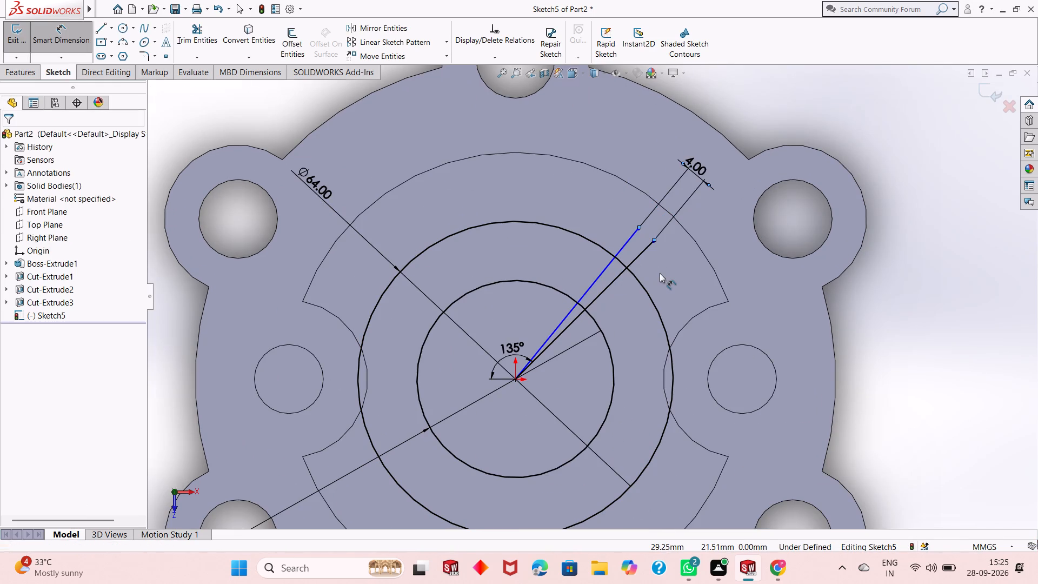
pyautogui.press('Escape')
pyautogui.press('Escape')
pyautogui.press('Escape')
# Sketch another line about 40 mm long from the origin past the 64 mm circle, shallower than the 135° line.
pyautogui.click(104, 28)
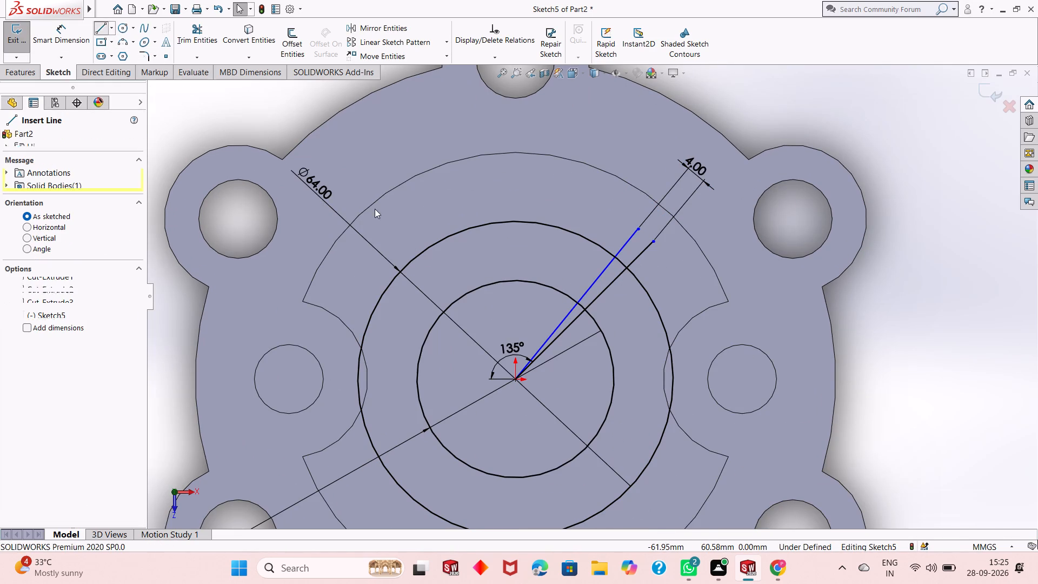
pyautogui.click(518, 378)
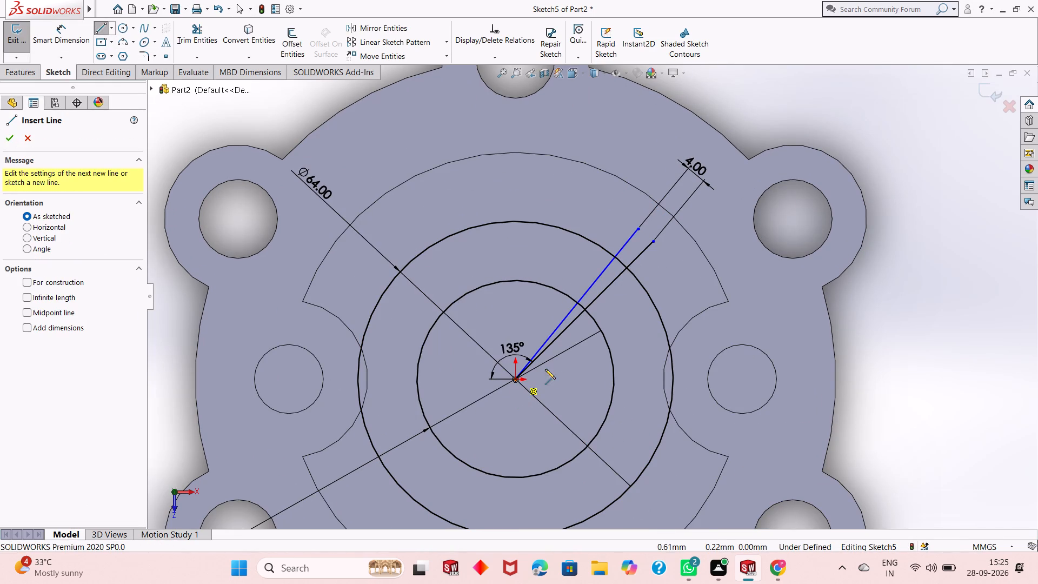
pyautogui.click(676, 263)
pyautogui.press('Escape')
pyautogui.press('Escape')
pyautogui.press('Escape')
pyautogui.press('Escape')
pyautogui.press('Escape')
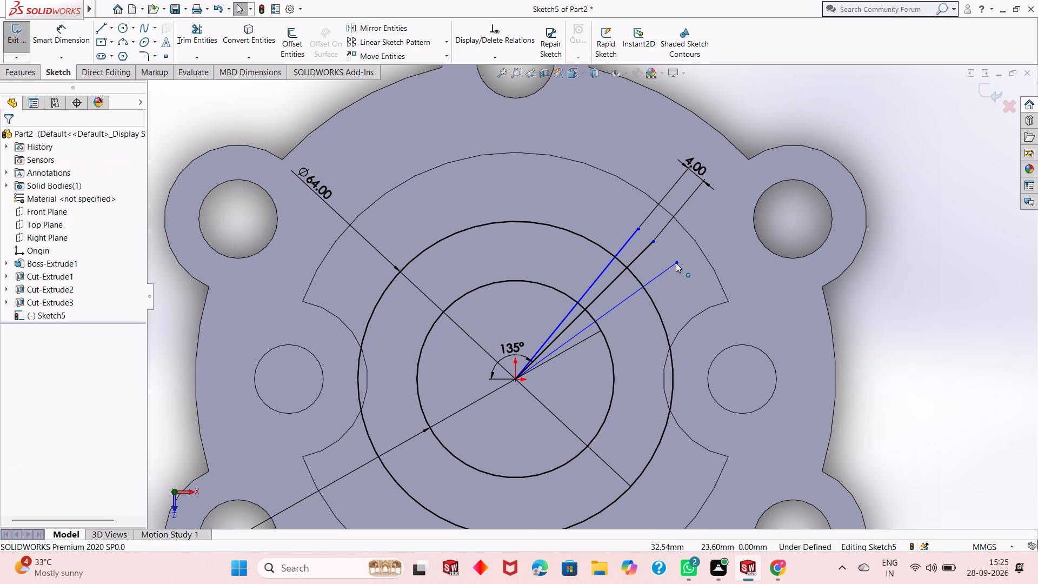
pyautogui.press('Escape')
pyautogui.press('Escape')
pyautogui.press('Escape')
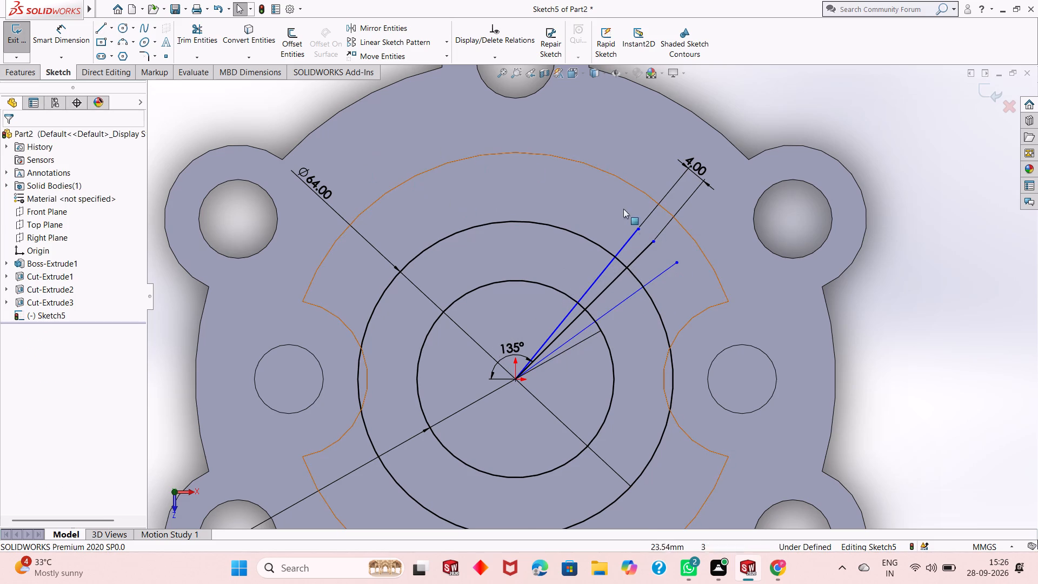
# Dimension the distance between the outer endpoints of the 135° line and the shallower line as 4 mm.
pyautogui.click(76, 39)
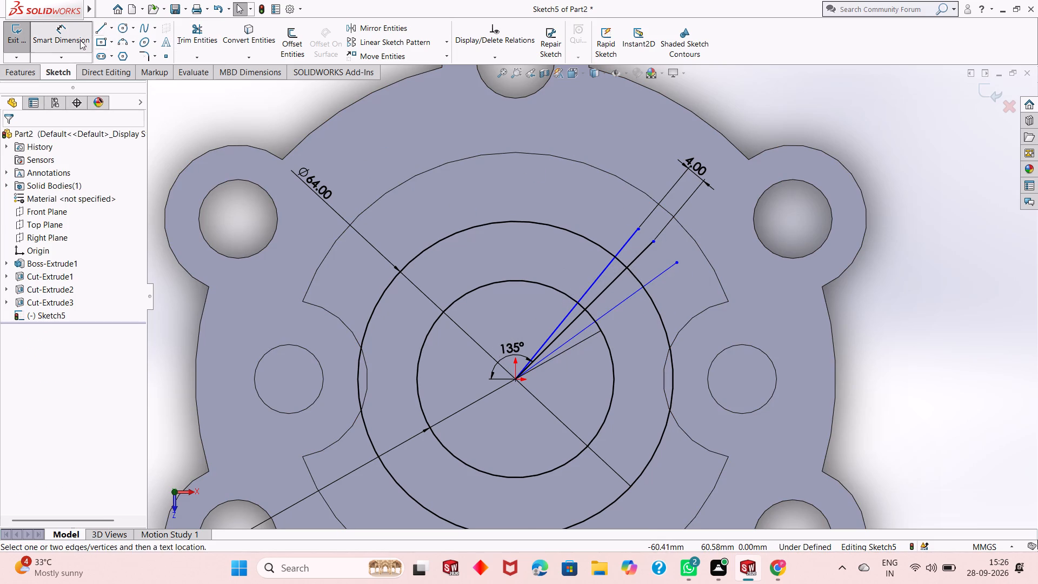
pyautogui.click(655, 241)
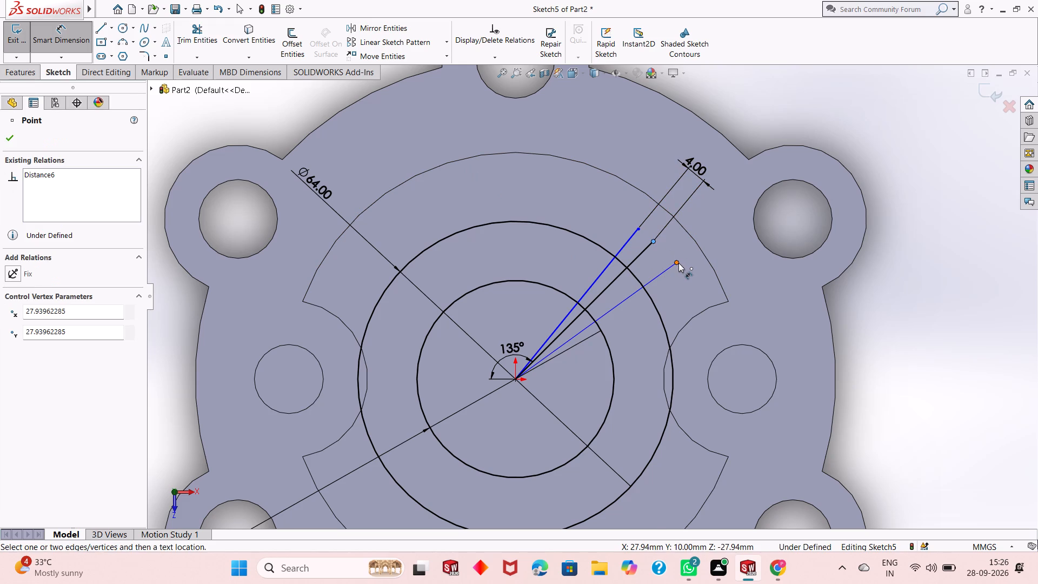
pyautogui.click(678, 263)
pyautogui.click(709, 212)
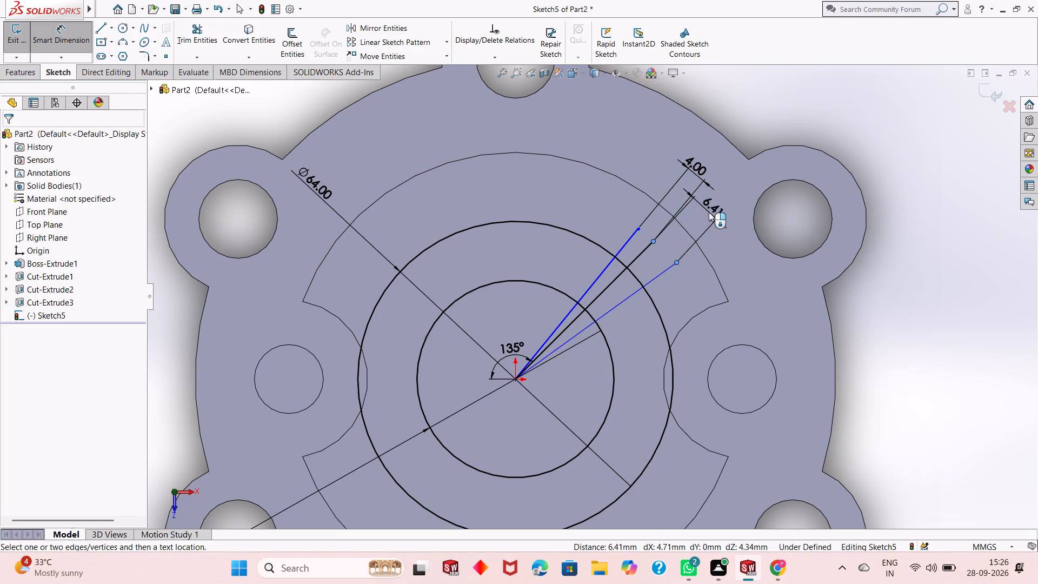
pyautogui.press('4')
pyautogui.press('Return')
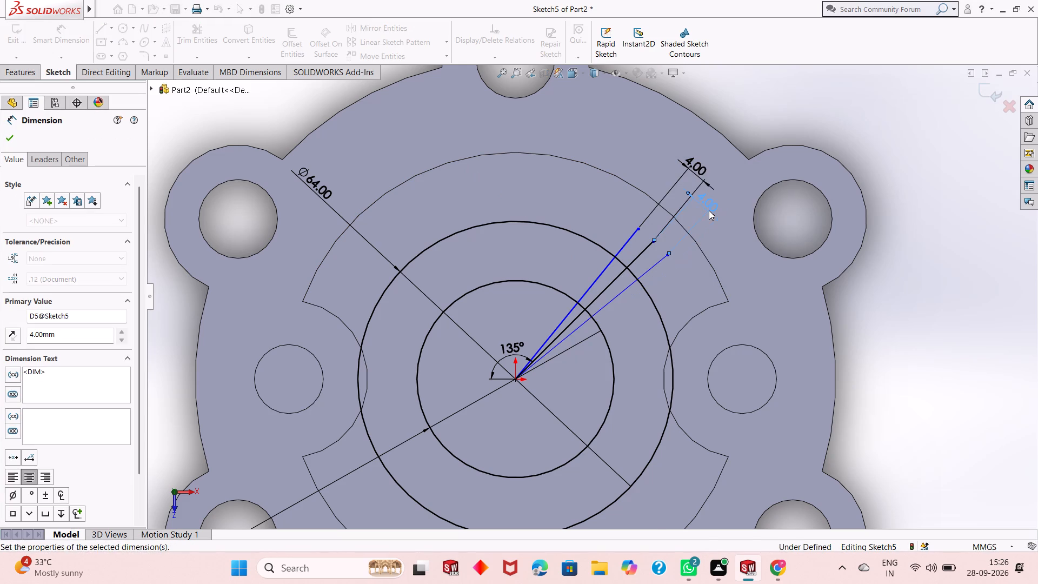
pyautogui.rightClick(897, 280)
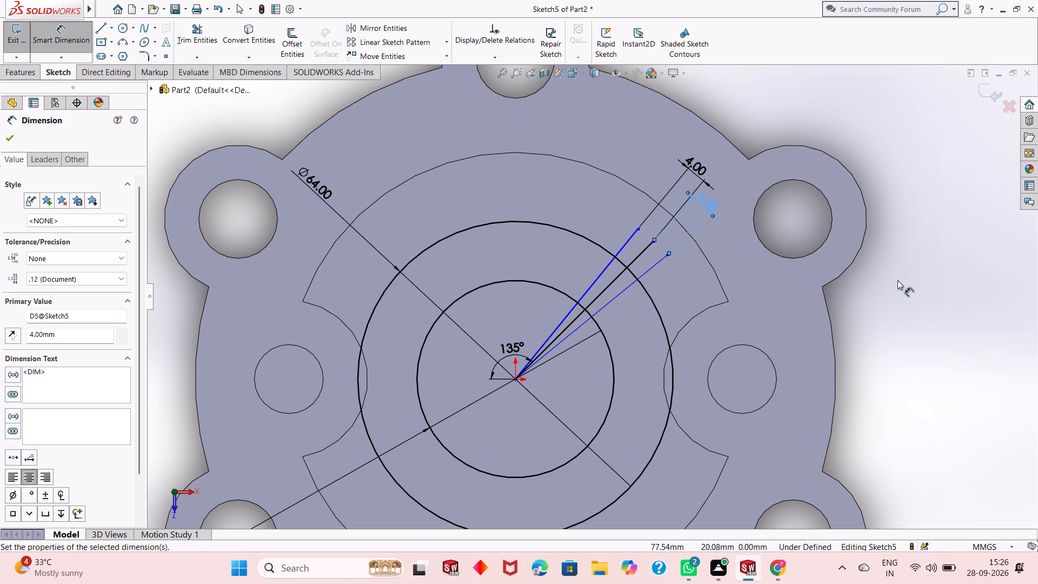
pyautogui.click(909, 315)
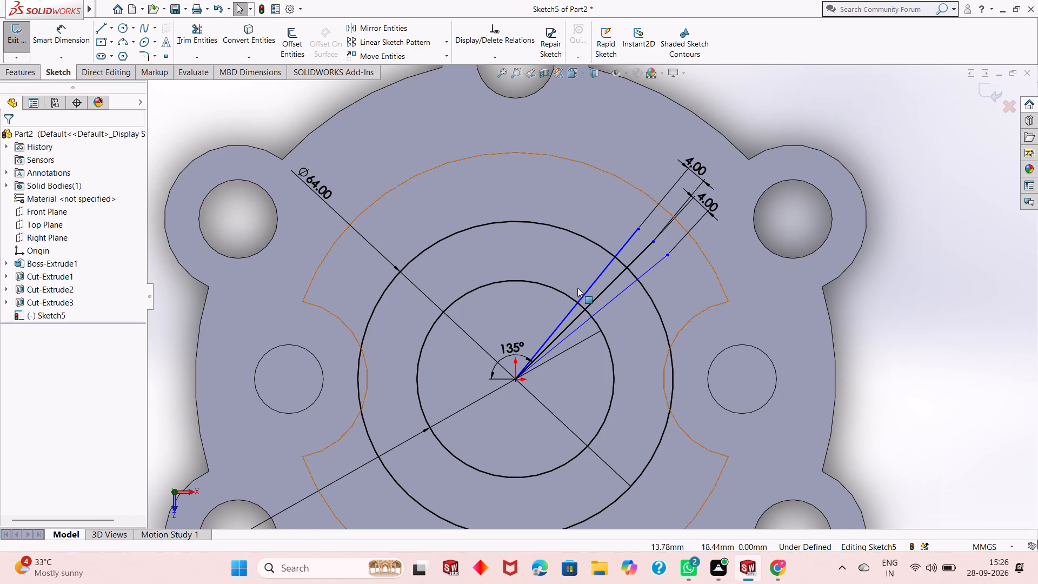
# Delete the 135° middle line between the two new lines, along with its associated dimensions.
pyautogui.scroll(1, 577, 288)
pyautogui.scroll(-2, 600, 290)
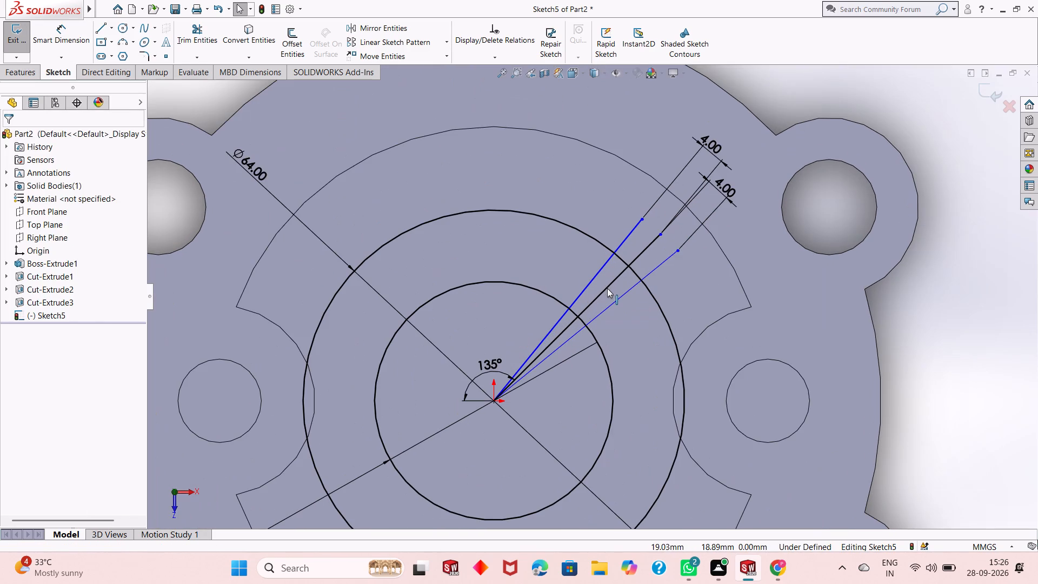
pyautogui.click(607, 288)
pyautogui.rightClick(935, 297)
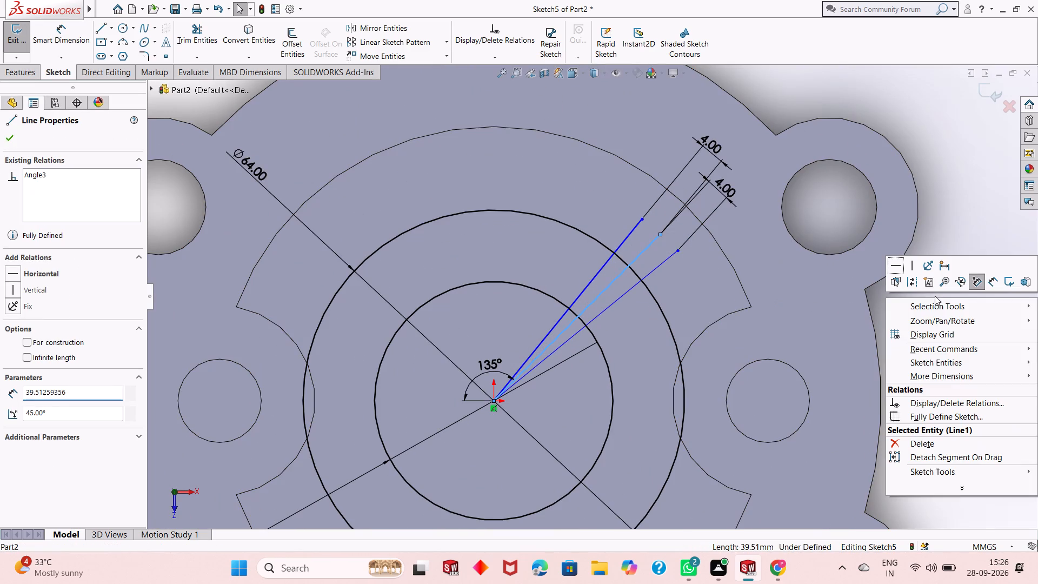
pyautogui.click(949, 440)
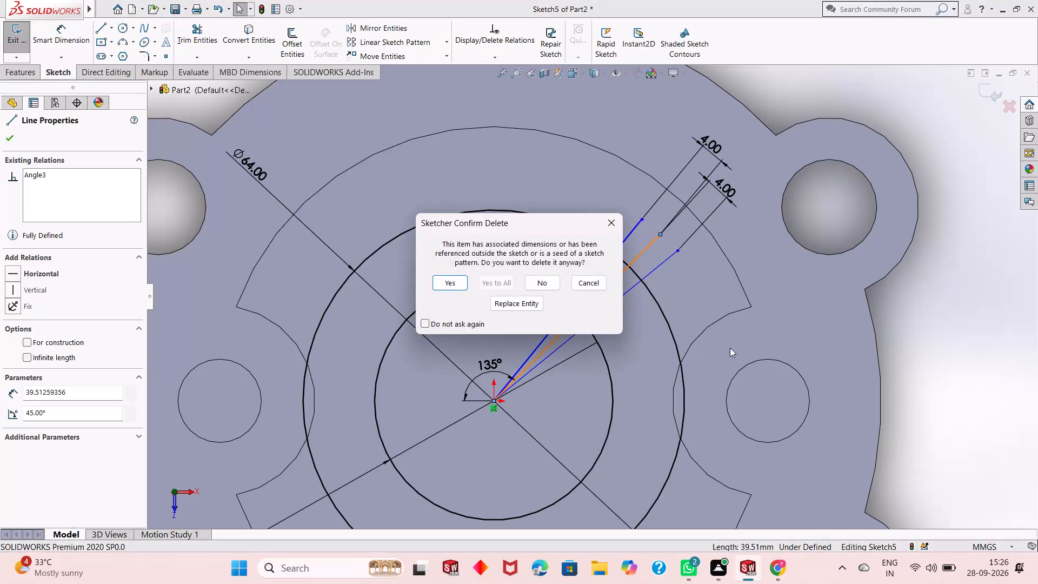
pyautogui.click(460, 287)
# Trim the ends of both sloped lines that extend outside the 64 mm circle.
pyautogui.scroll(1, 607, 337)
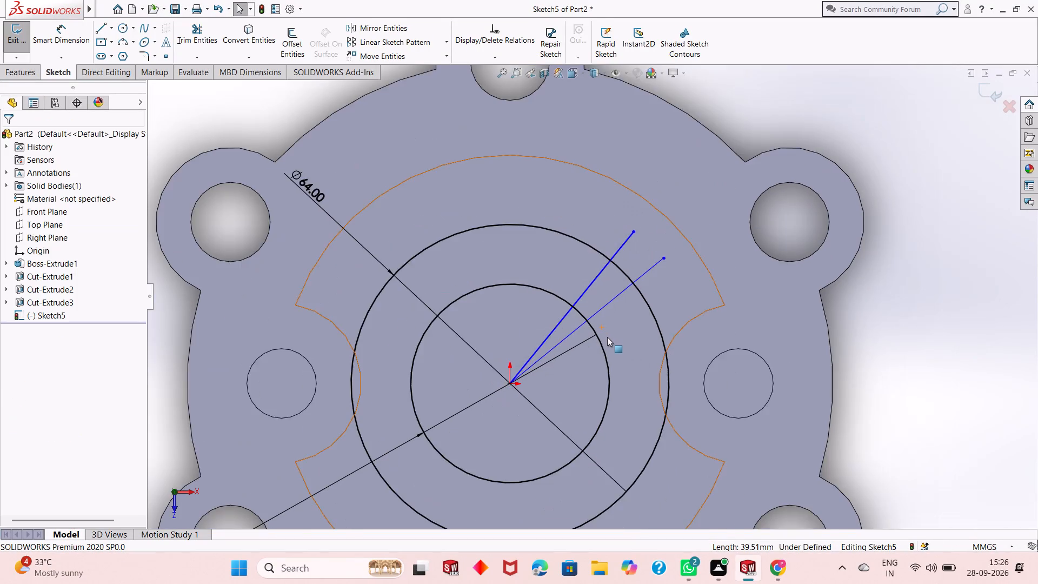
pyautogui.scroll(2, 607, 337)
pyautogui.scroll(-3, 549, 308)
pyautogui.scroll(-1, 573, 359)
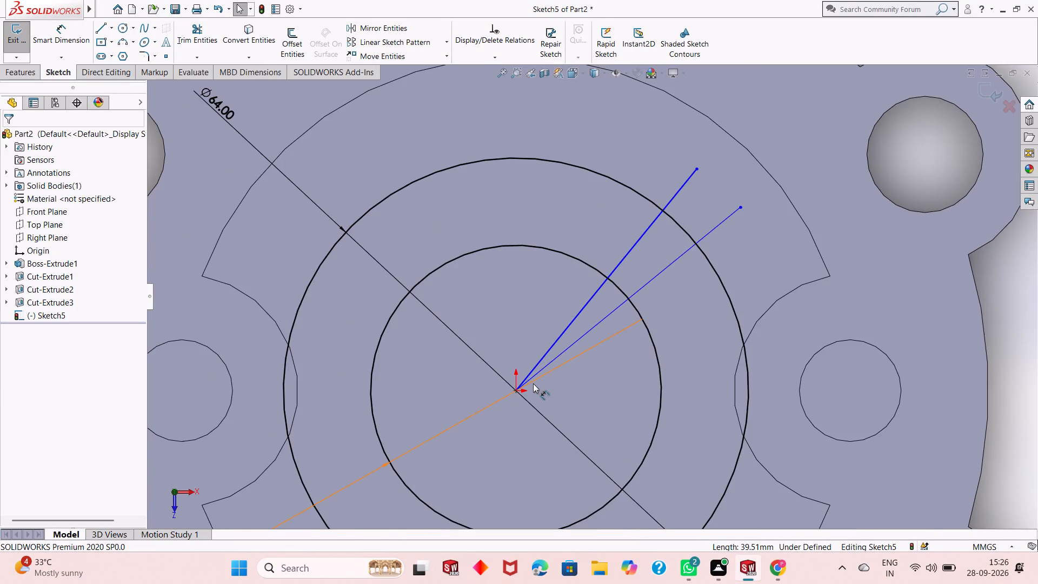
pyautogui.scroll(-1, 533, 383)
pyautogui.scroll(5, 533, 383)
pyautogui.scroll(-2, 614, 278)
pyautogui.scroll(-1, 668, 251)
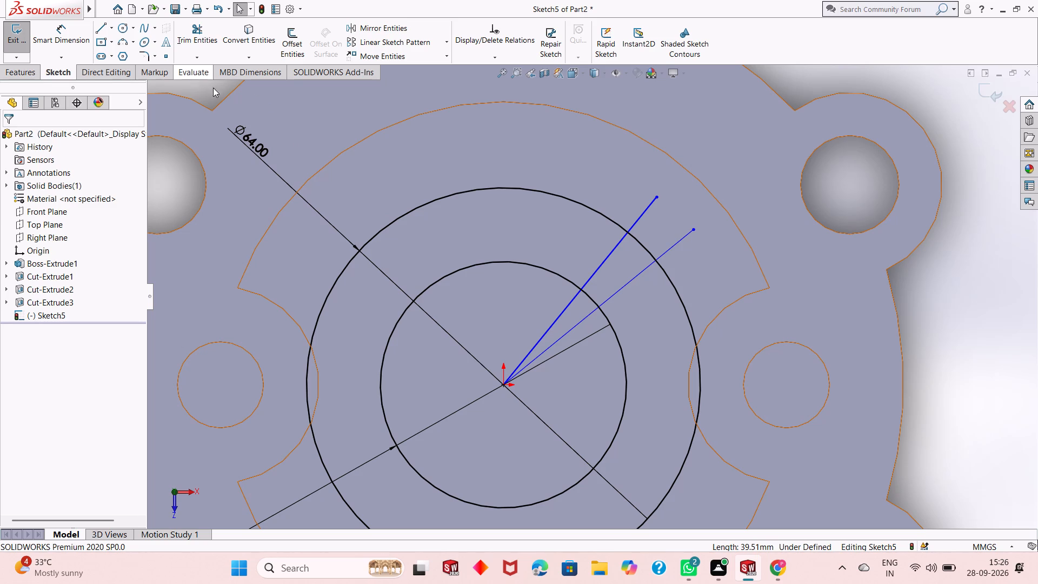
pyautogui.scroll(1, 627, 294)
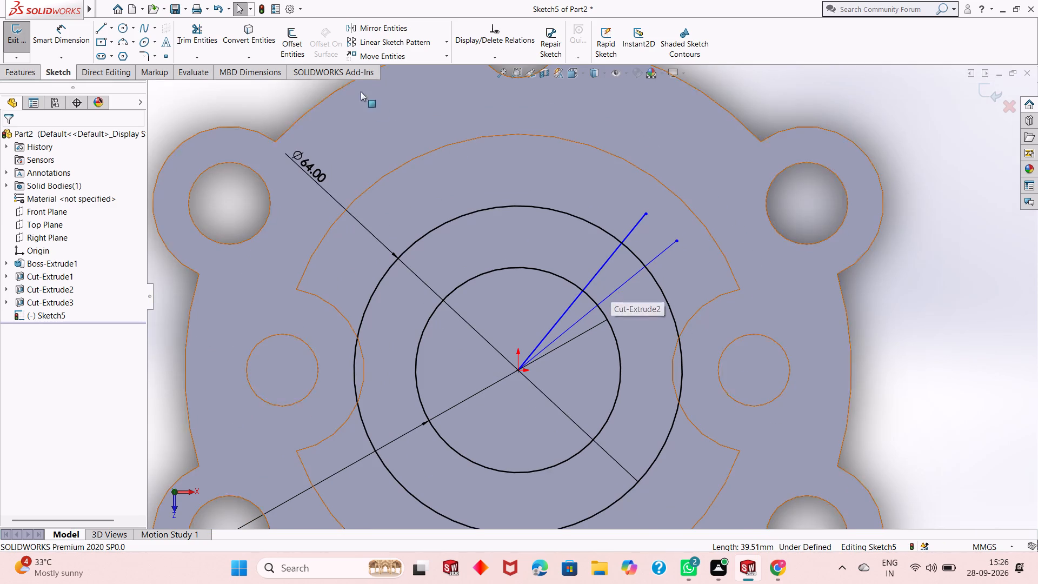
pyautogui.click(204, 42)
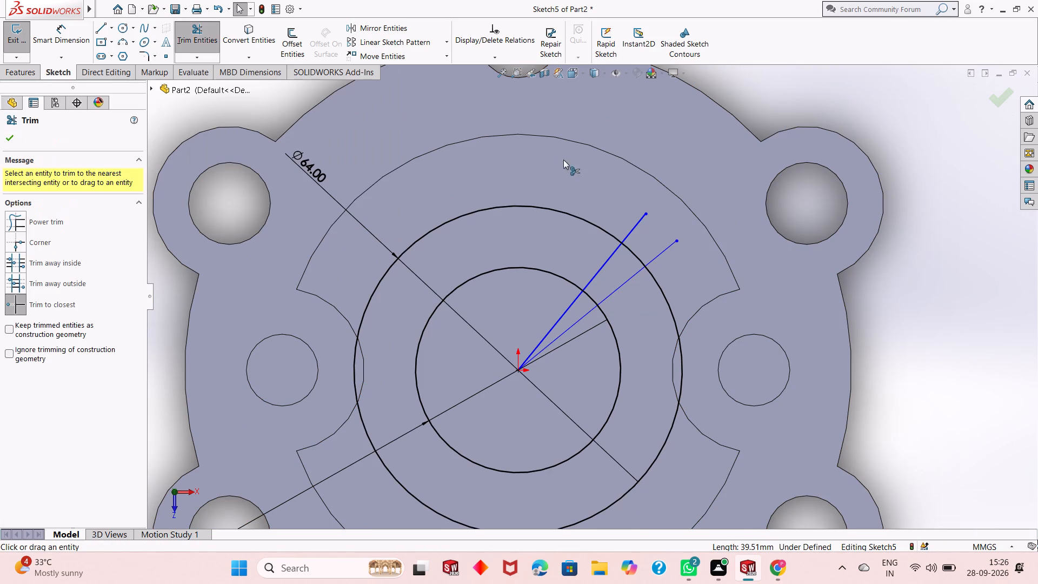
pyautogui.click(636, 223)
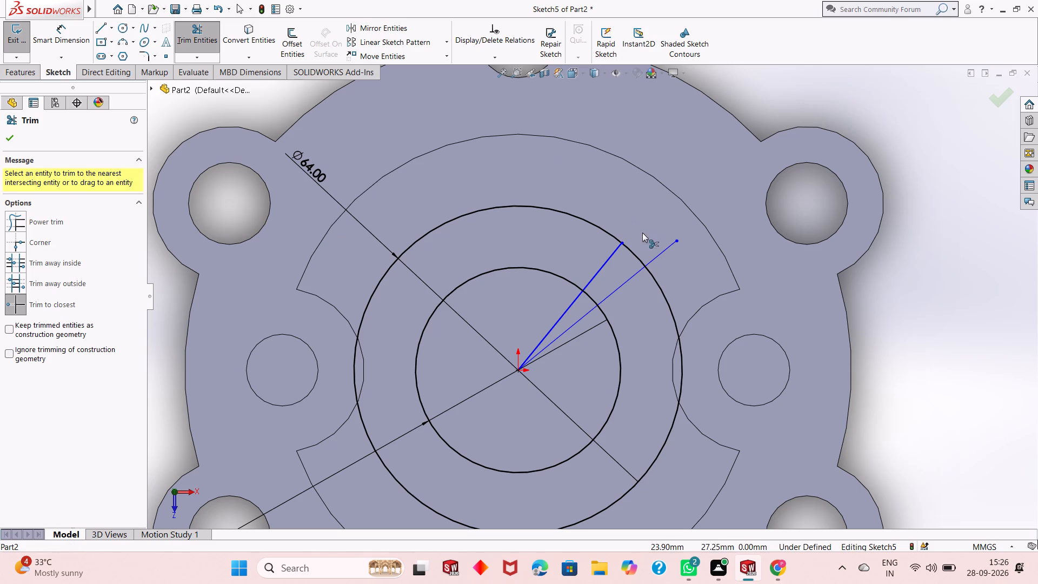
pyautogui.click(652, 262)
pyautogui.press('Escape')
pyautogui.press('Escape')
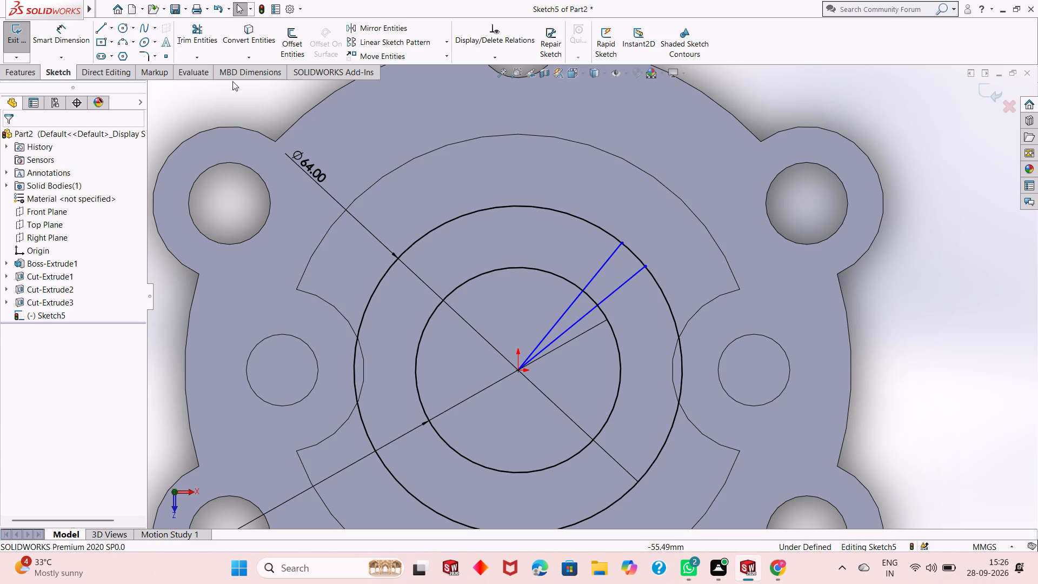
pyautogui.press('Escape')
# Dimension the distance between the two lines' endpoints on the 64 mm circle as 8 mm.
pyautogui.click(69, 35)
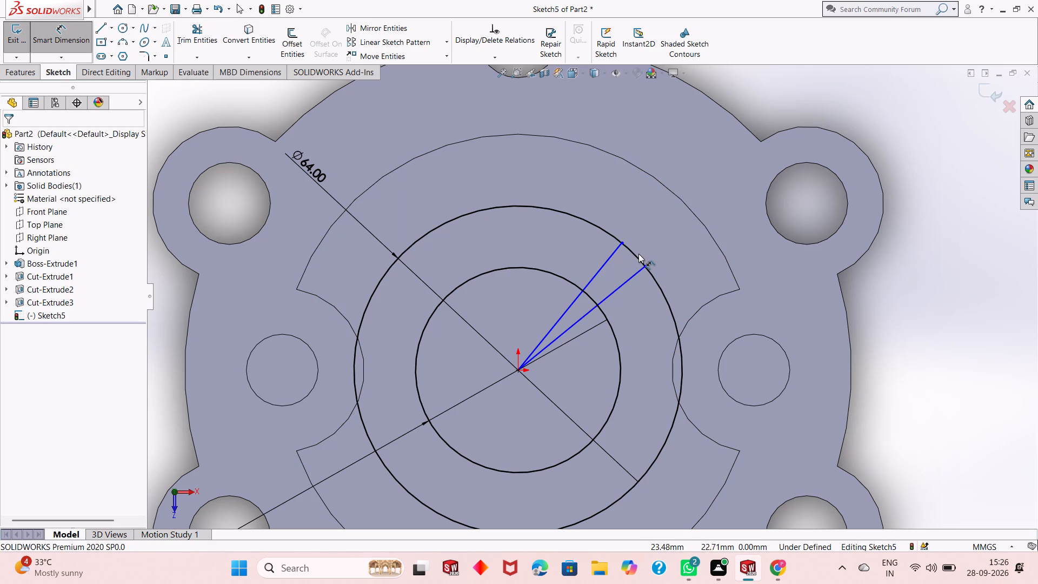
pyautogui.click(625, 242)
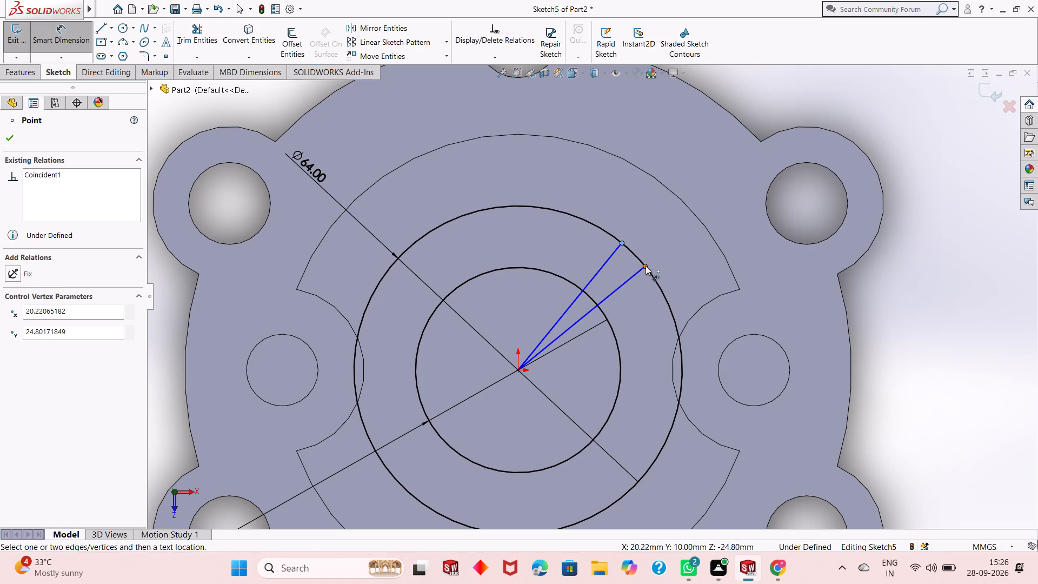
pyautogui.click(646, 266)
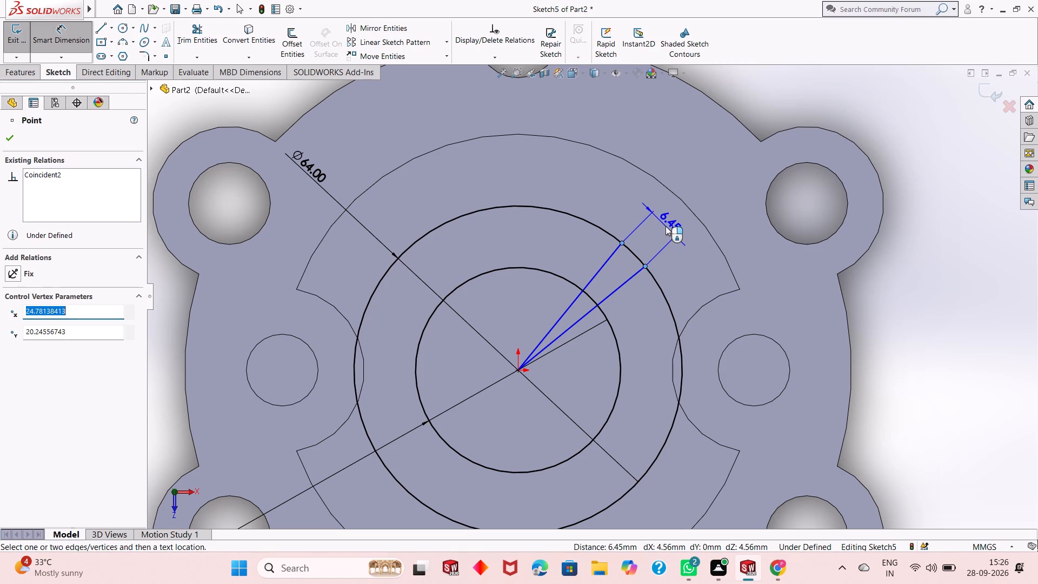
pyautogui.click(666, 226)
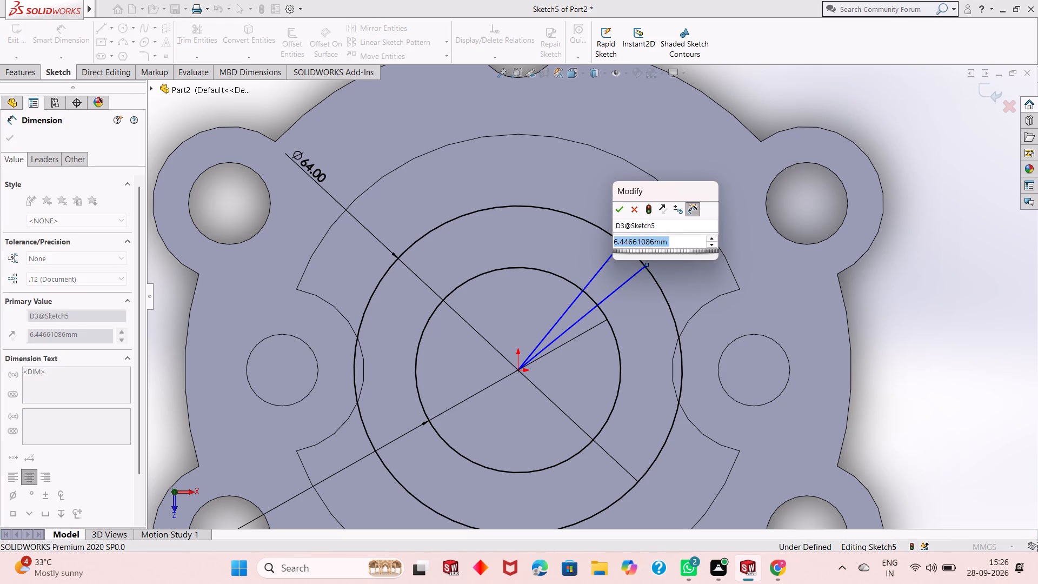
pyautogui.press('8')
pyautogui.press('Return')
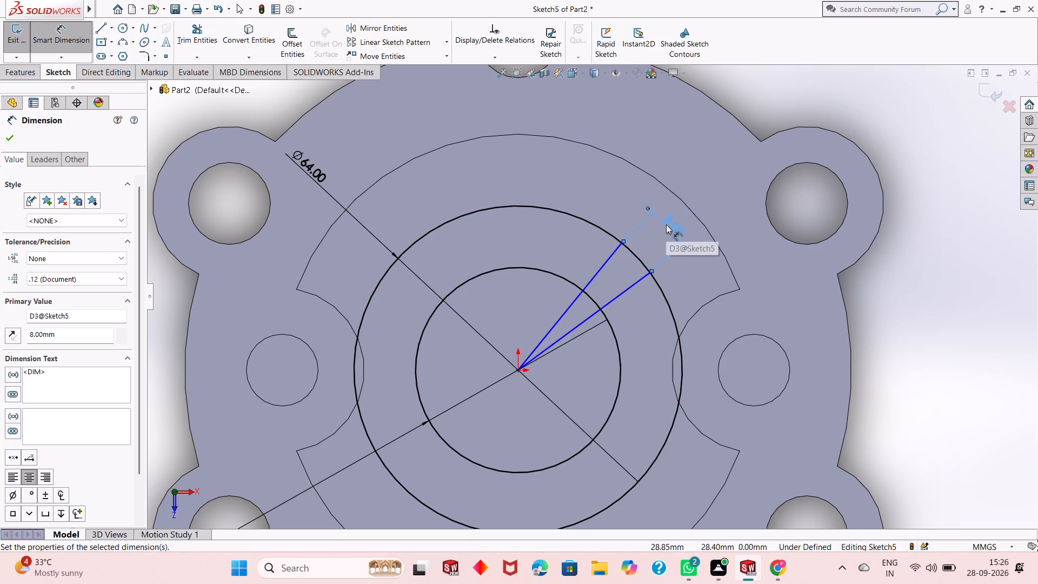
pyautogui.press('Escape')
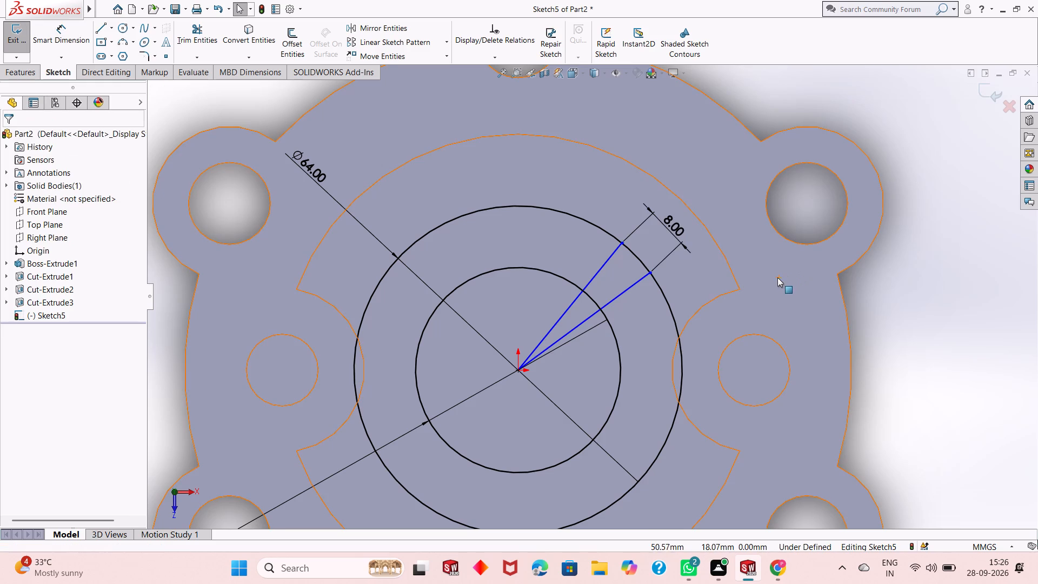
# Undo the 8 mm dimension, the line trims and the deletion of the 135° line, back to the two 4 mm dimensions.
pyautogui.hotkey('ctrl', 'z')
pyautogui.hotkey('ctrl', 'z')
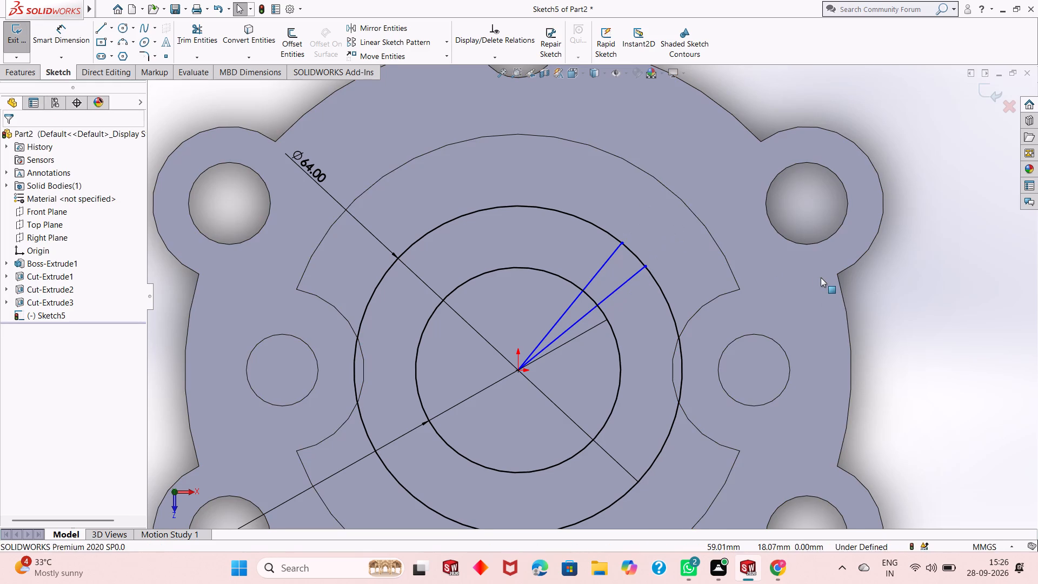
pyautogui.hotkey('ctrl', 'z')
pyautogui.hotkey('ctrl', 'z')
pyautogui.hotkey('ctrl', 'z')
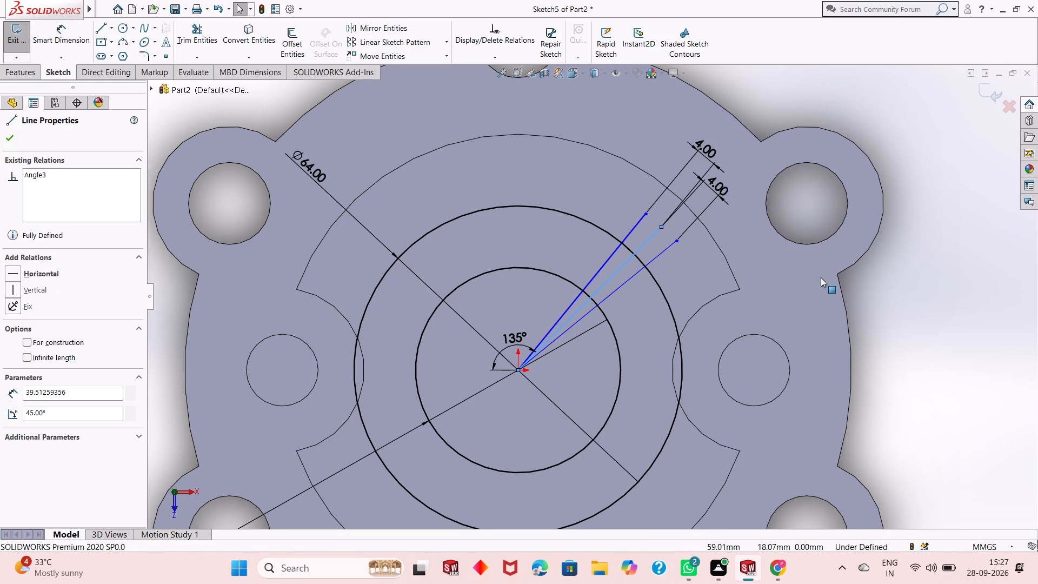
pyautogui.press('Escape')
pyautogui.scroll(-1, 646, 243)
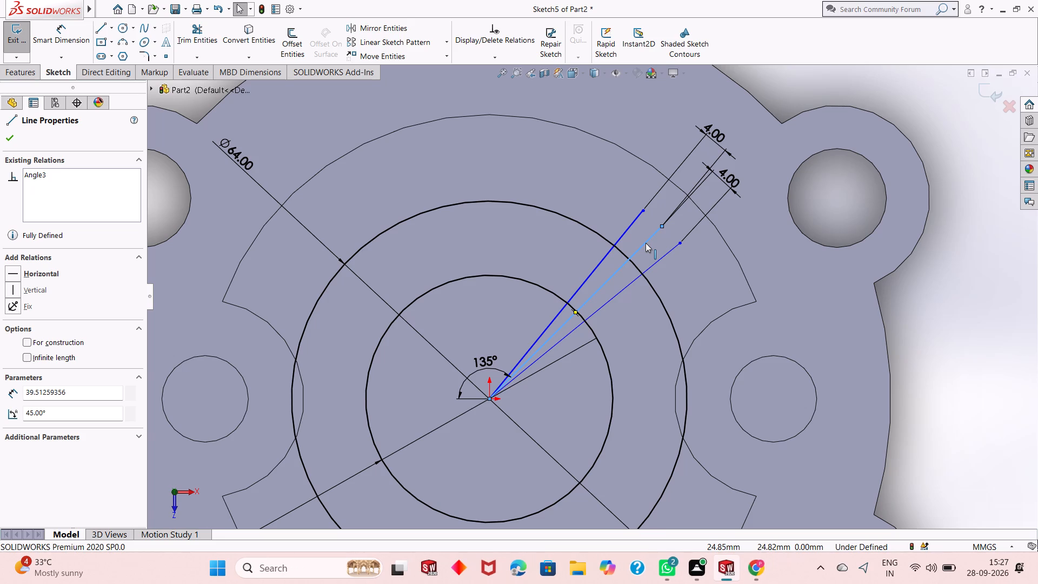
pyautogui.press('Escape')
pyautogui.press('Escape')
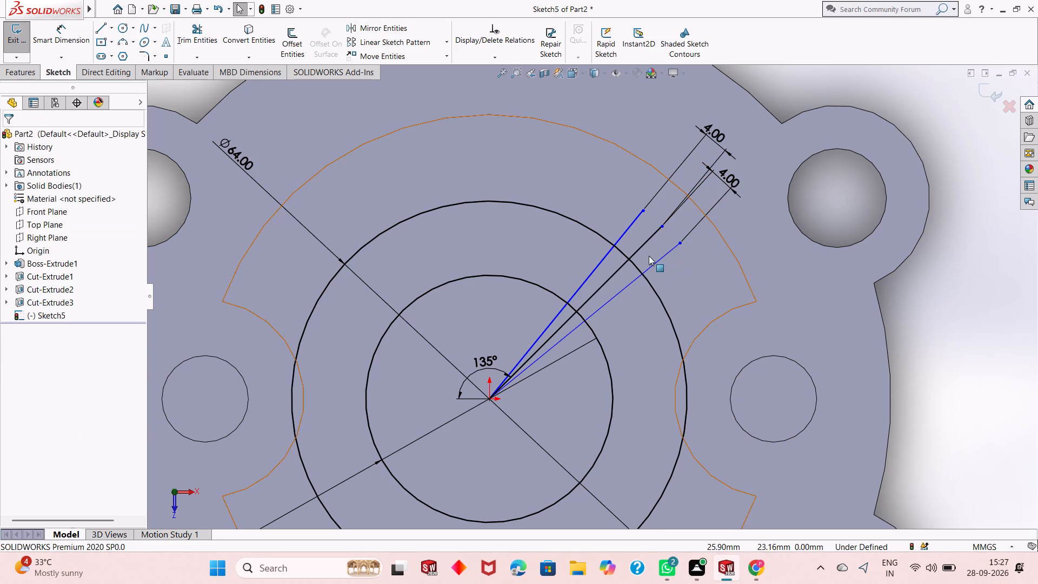
pyautogui.press('Escape')
pyautogui.press('Escape')
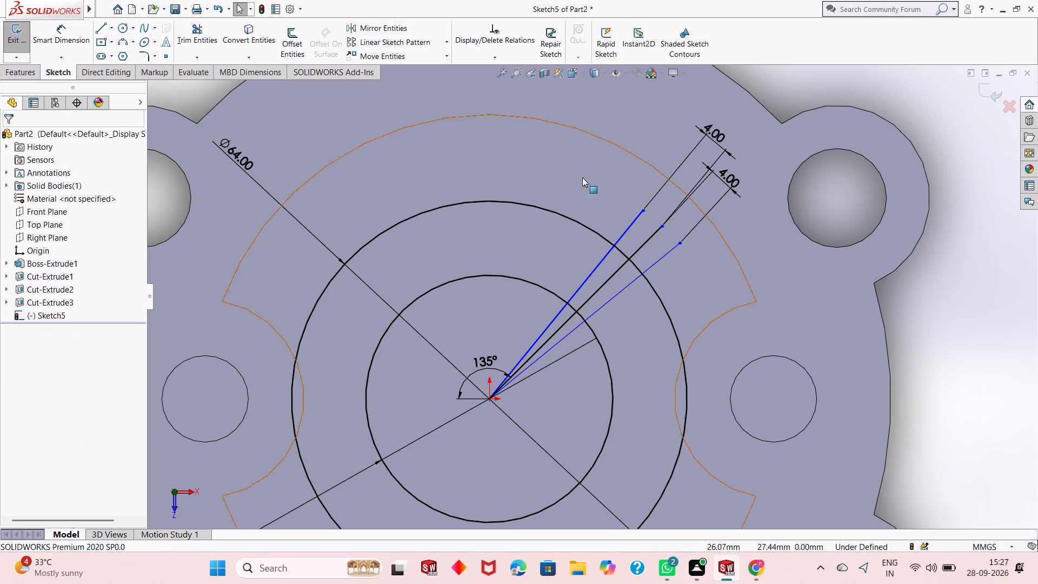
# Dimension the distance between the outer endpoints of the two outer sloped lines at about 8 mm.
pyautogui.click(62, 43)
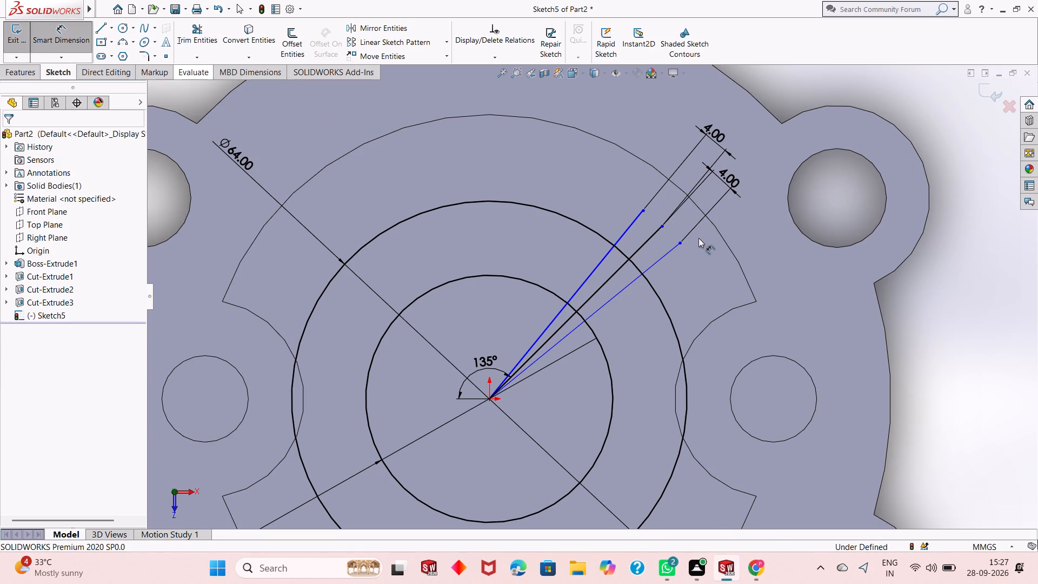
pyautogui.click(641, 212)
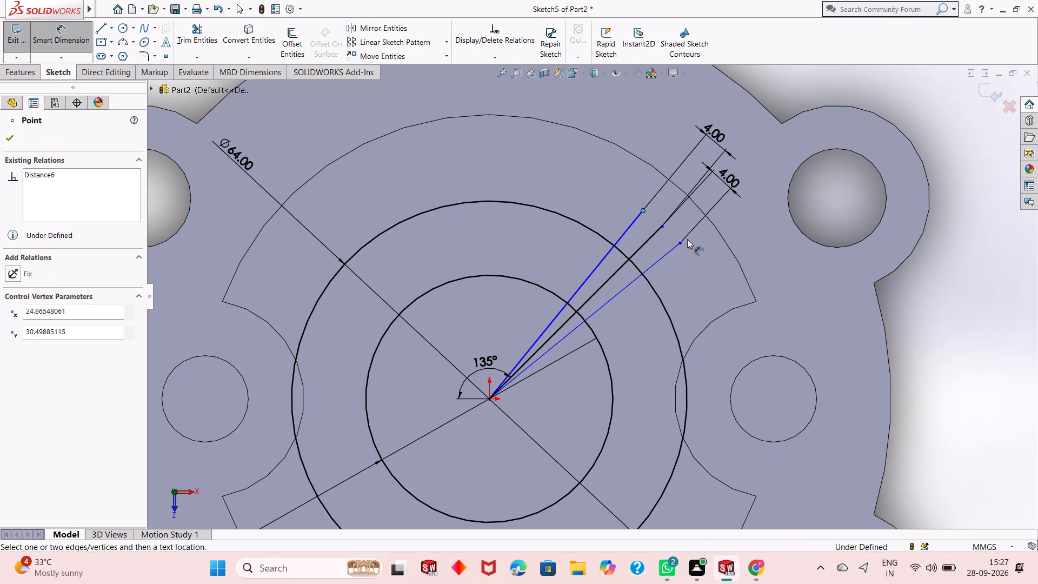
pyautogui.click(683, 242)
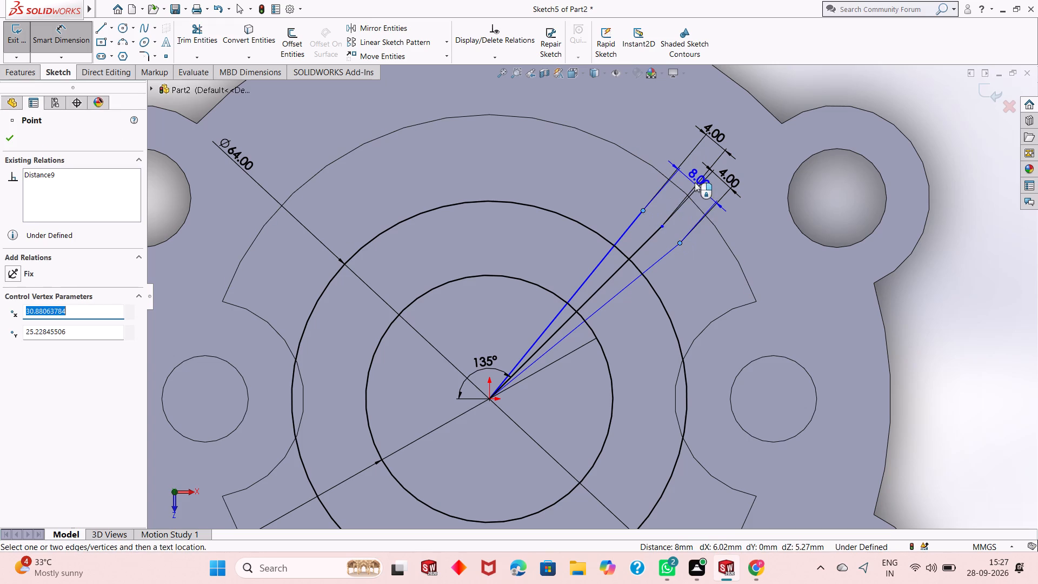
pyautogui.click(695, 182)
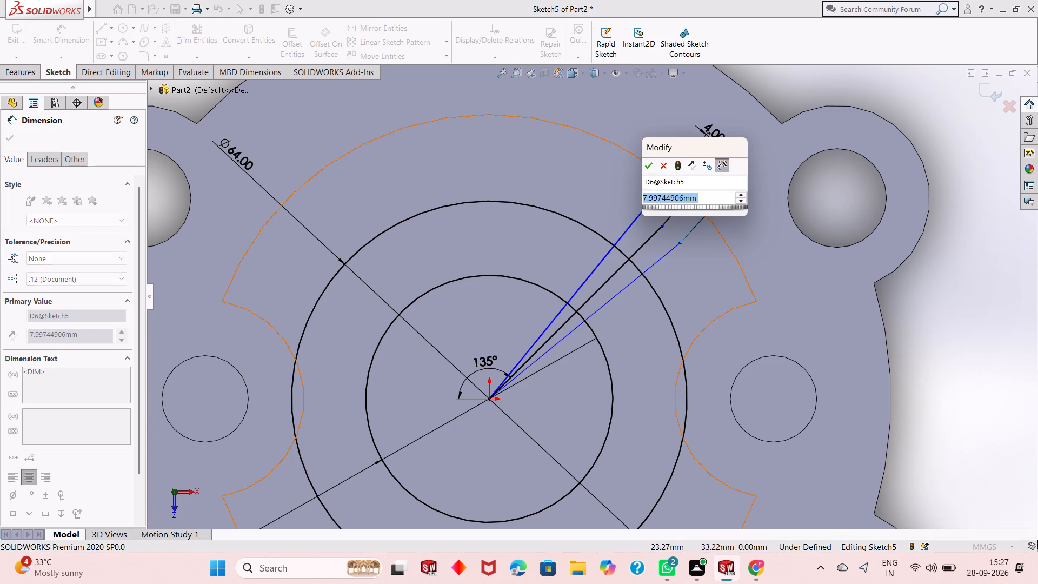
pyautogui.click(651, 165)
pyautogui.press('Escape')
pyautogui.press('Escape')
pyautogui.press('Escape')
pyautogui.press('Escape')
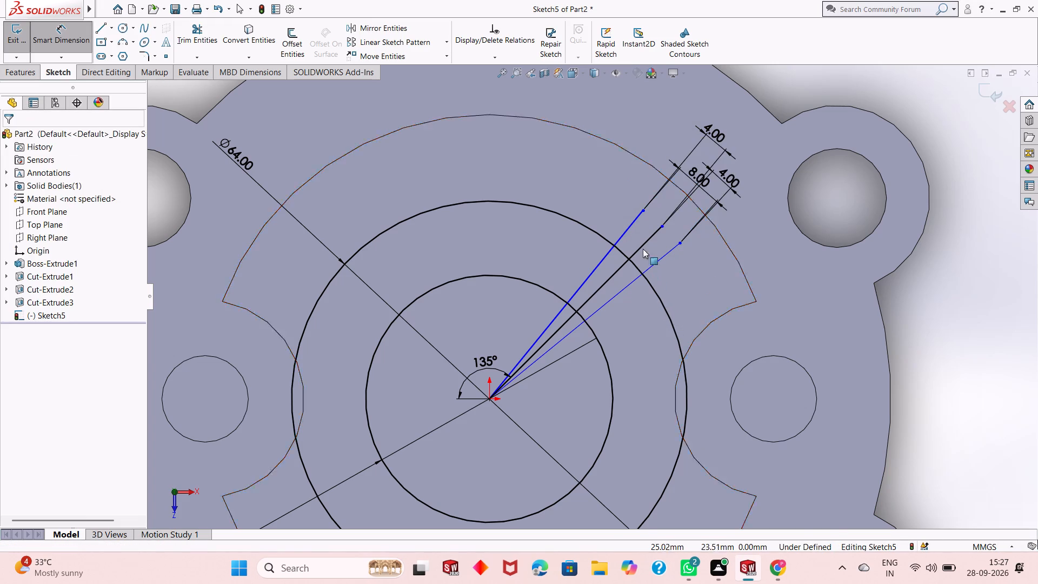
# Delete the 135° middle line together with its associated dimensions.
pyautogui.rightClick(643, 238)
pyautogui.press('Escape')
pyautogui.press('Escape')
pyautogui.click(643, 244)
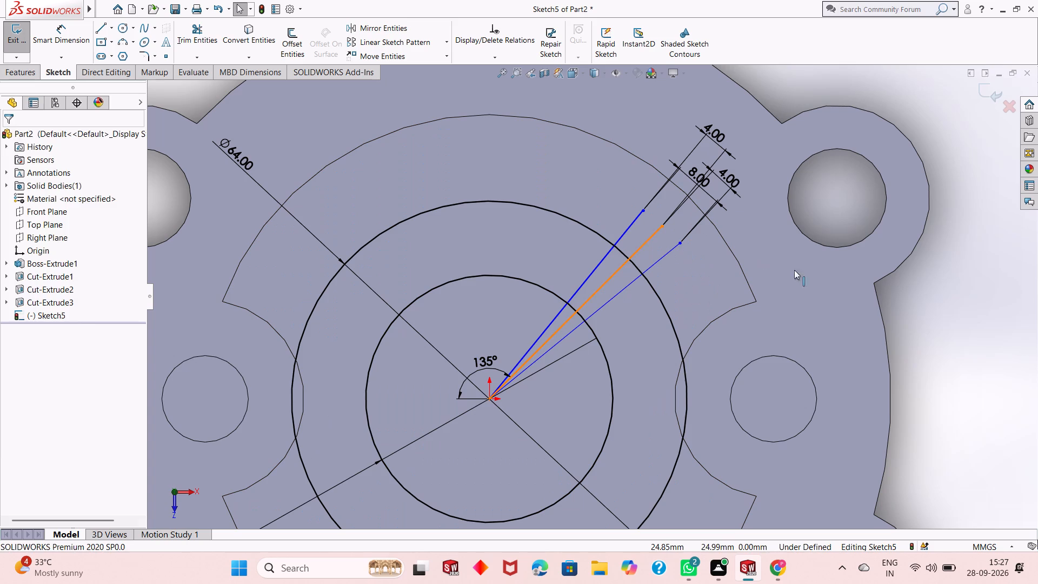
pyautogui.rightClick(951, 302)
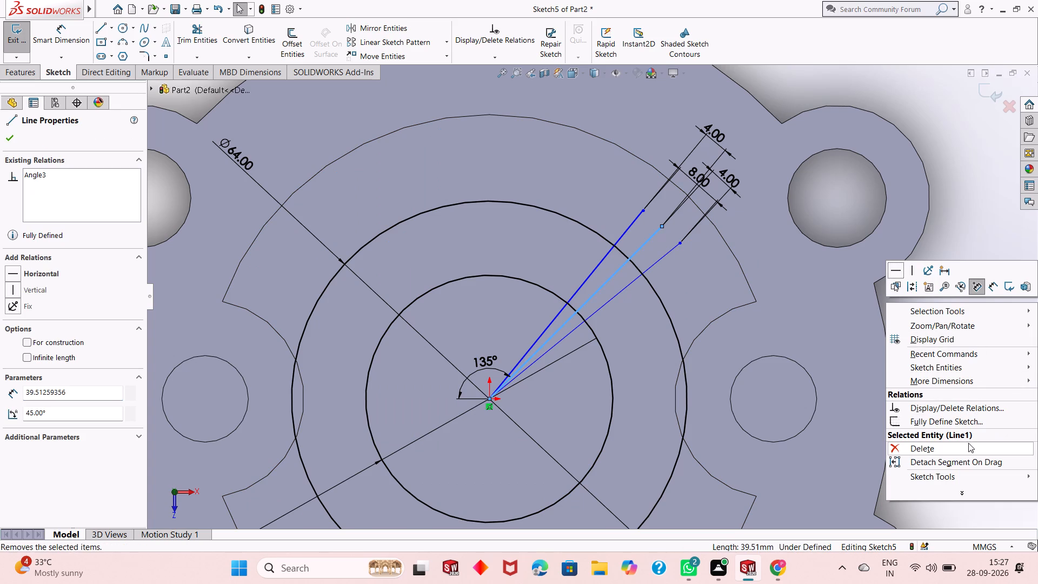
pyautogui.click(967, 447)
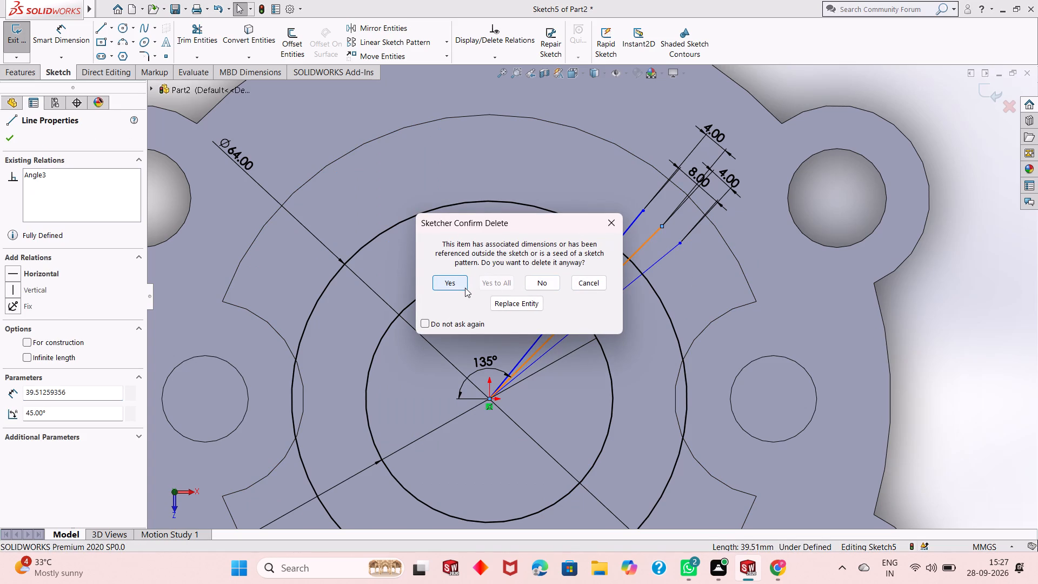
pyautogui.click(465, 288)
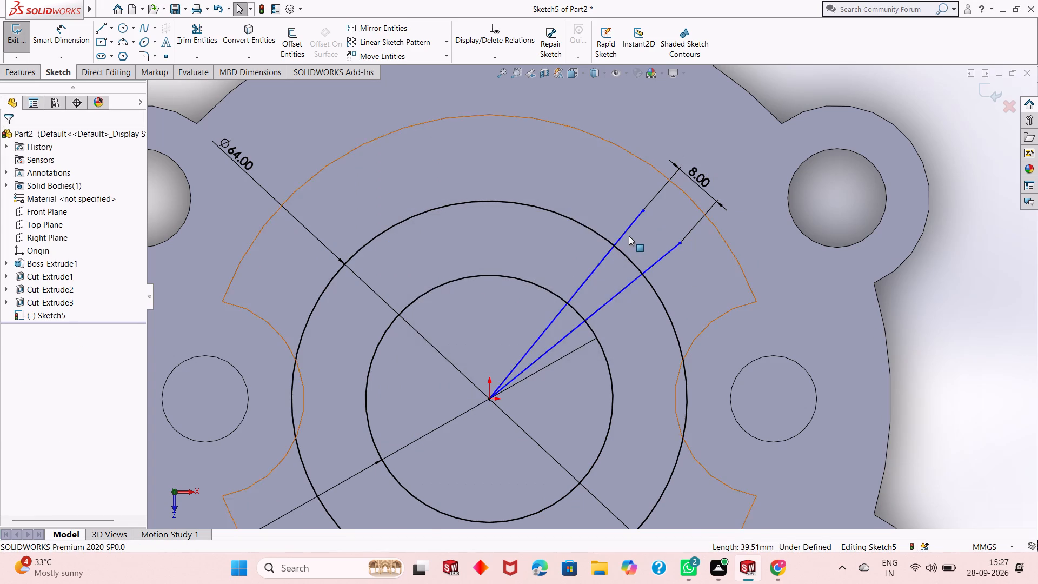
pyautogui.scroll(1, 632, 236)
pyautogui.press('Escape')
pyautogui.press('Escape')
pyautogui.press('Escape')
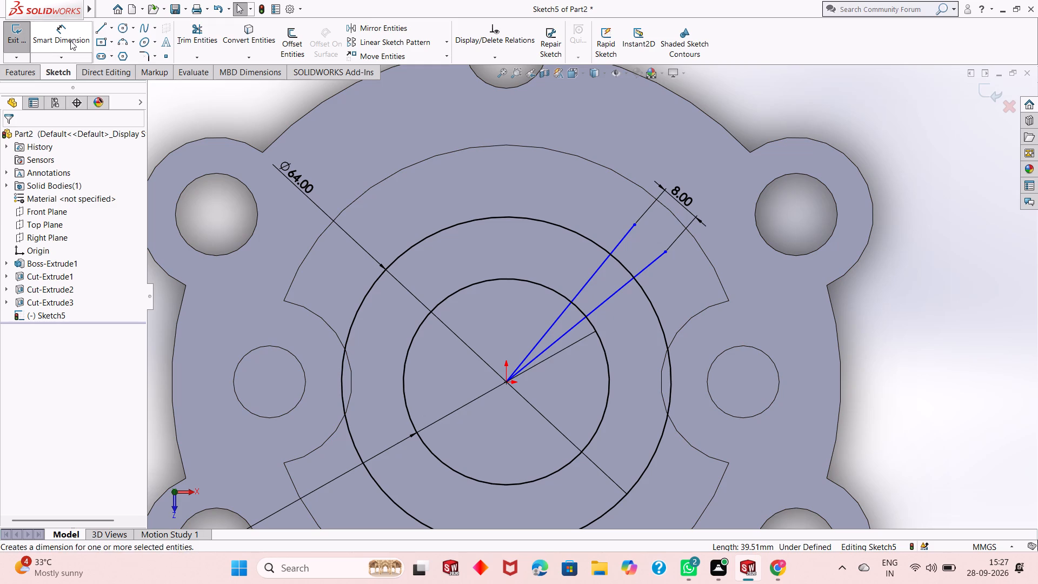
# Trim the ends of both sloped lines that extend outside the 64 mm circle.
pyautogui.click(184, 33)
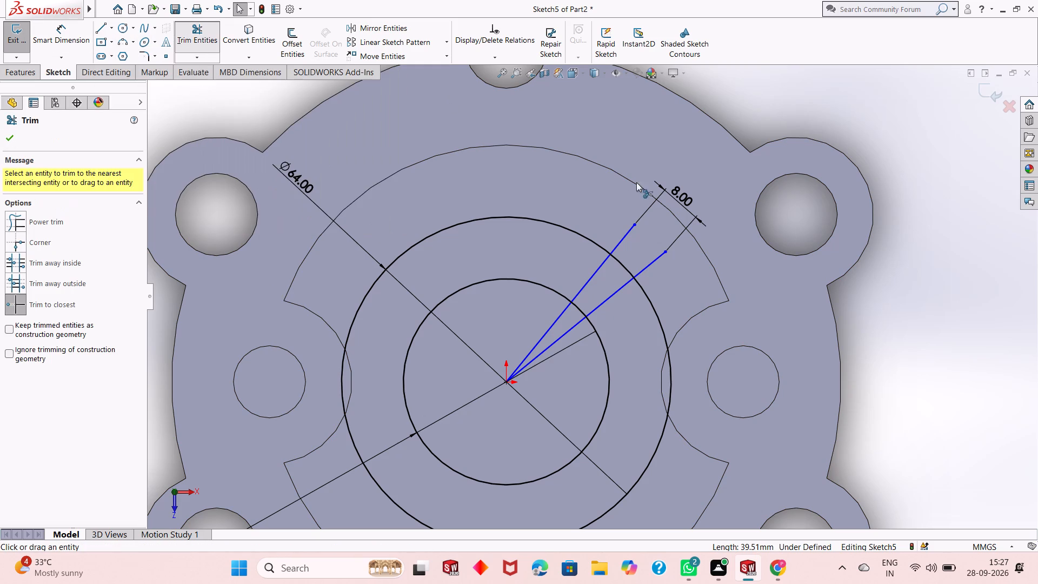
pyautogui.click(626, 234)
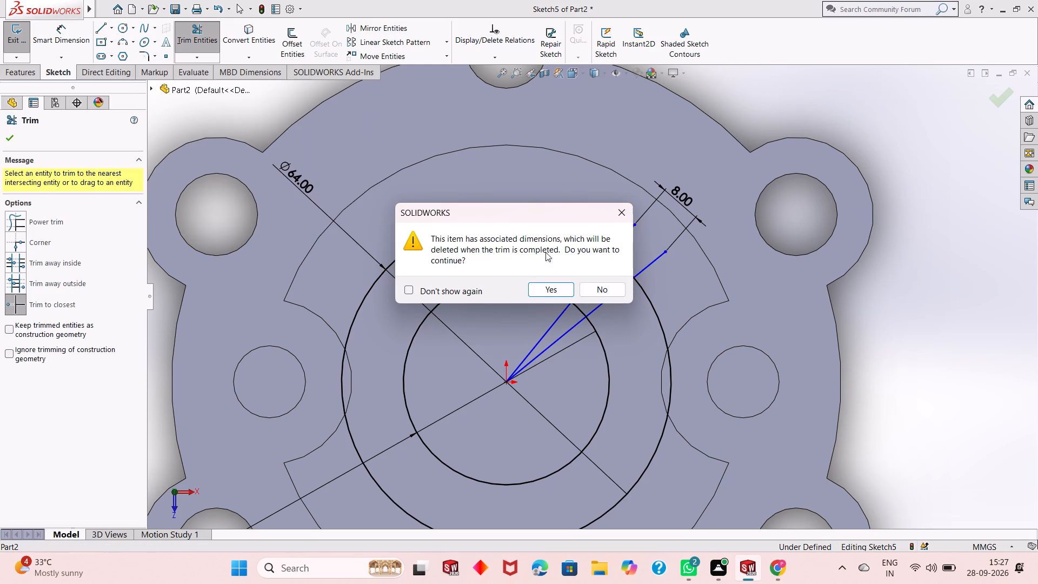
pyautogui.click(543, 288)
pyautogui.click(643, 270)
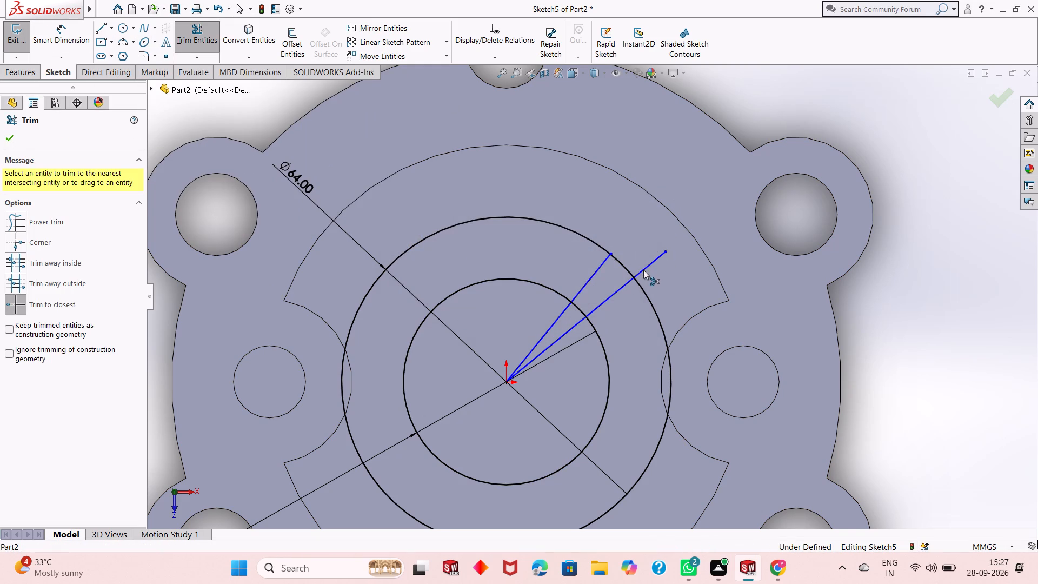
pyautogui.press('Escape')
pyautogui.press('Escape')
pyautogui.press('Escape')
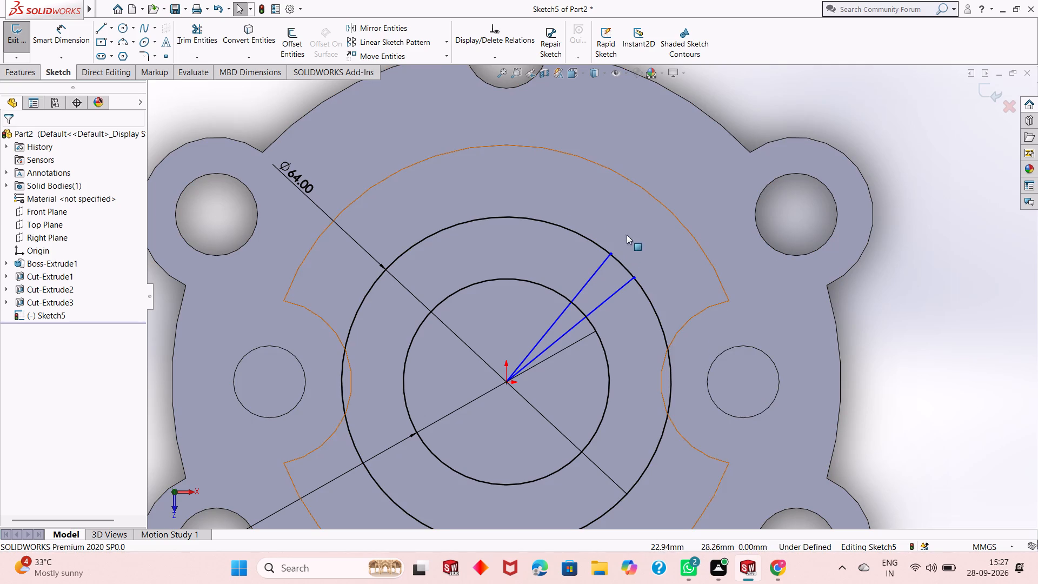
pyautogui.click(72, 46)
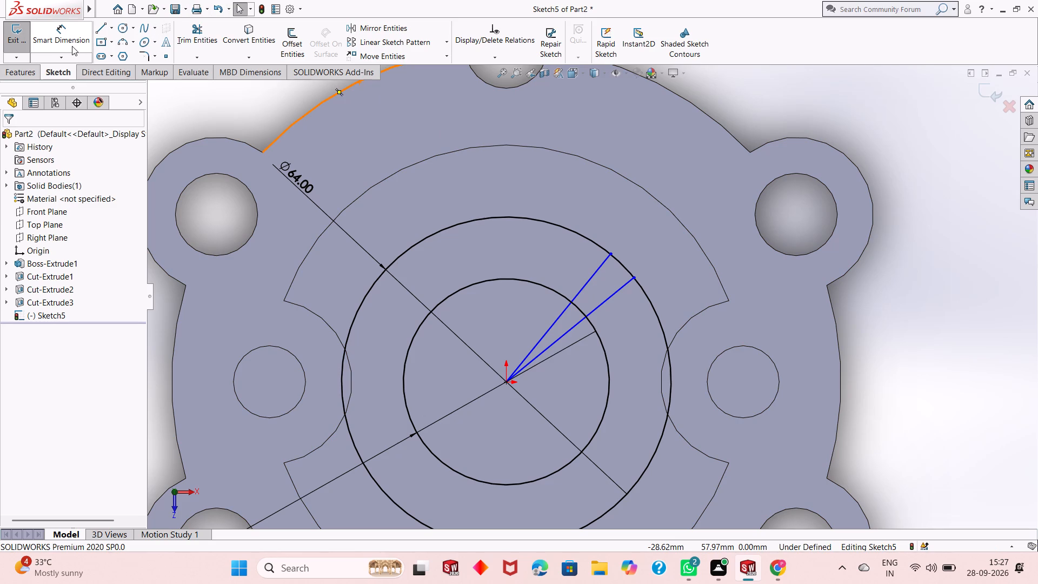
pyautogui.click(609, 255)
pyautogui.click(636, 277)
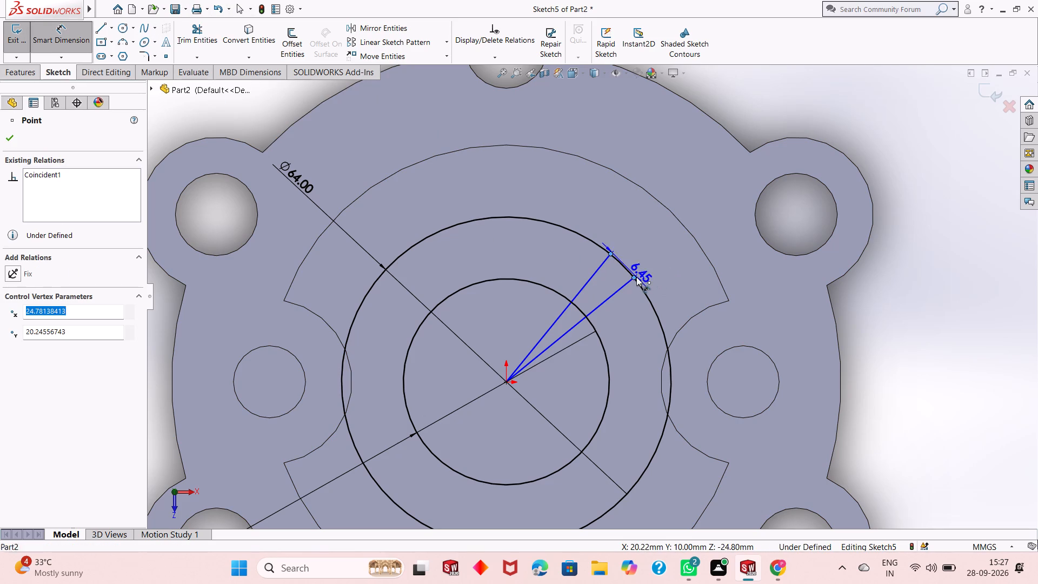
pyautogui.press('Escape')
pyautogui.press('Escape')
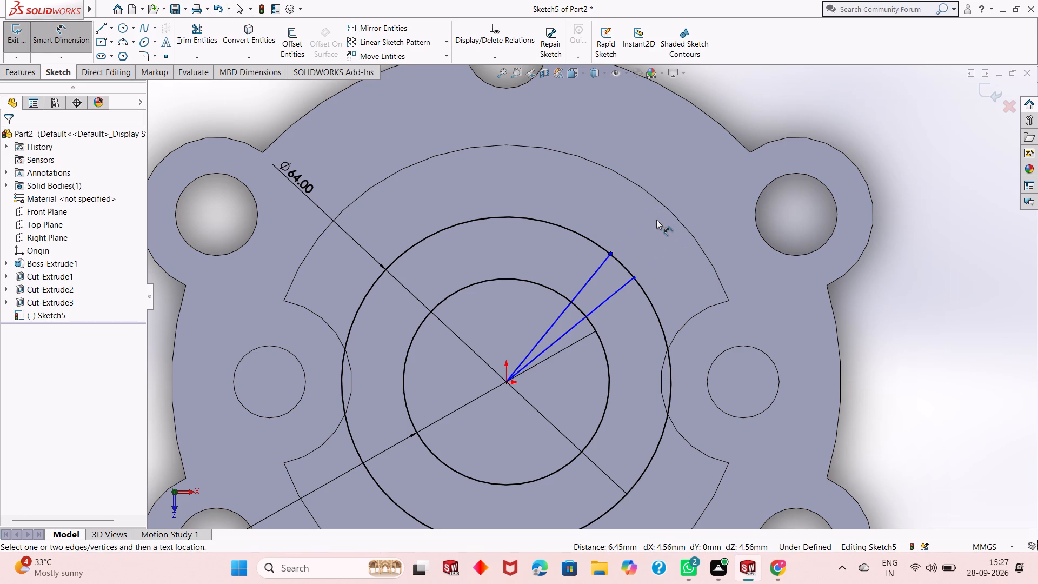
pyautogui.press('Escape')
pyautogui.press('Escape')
# Undo the trims, the middle line's deletion and the 8 mm dimension, stepping back and forward to the state with both 4 mm dimensions.
pyautogui.hotkey('ctrl', 'z')
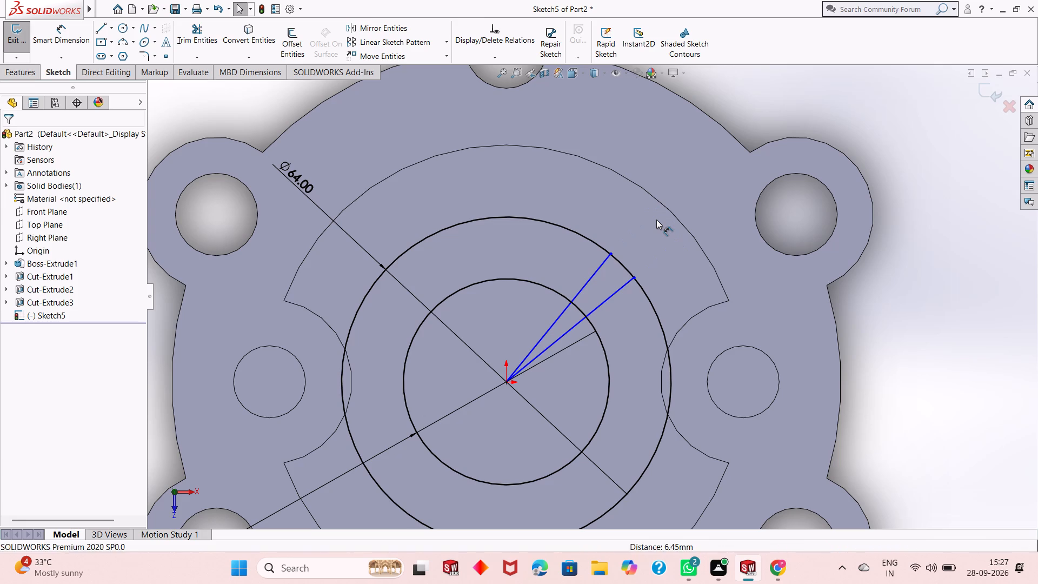
pyautogui.hotkey('ctrl', 'z')
pyautogui.hotkey('ctrl', 'z')
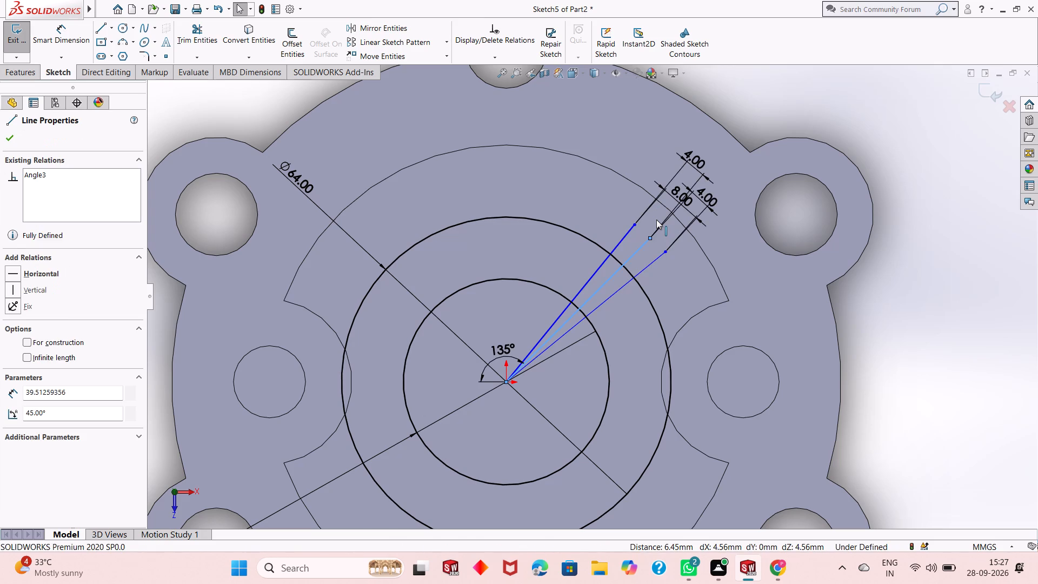
pyautogui.hotkey('ctrl', 'z')
pyautogui.hotkey('ctrl', 'z')
pyautogui.hotkey('ctrl', 'z')
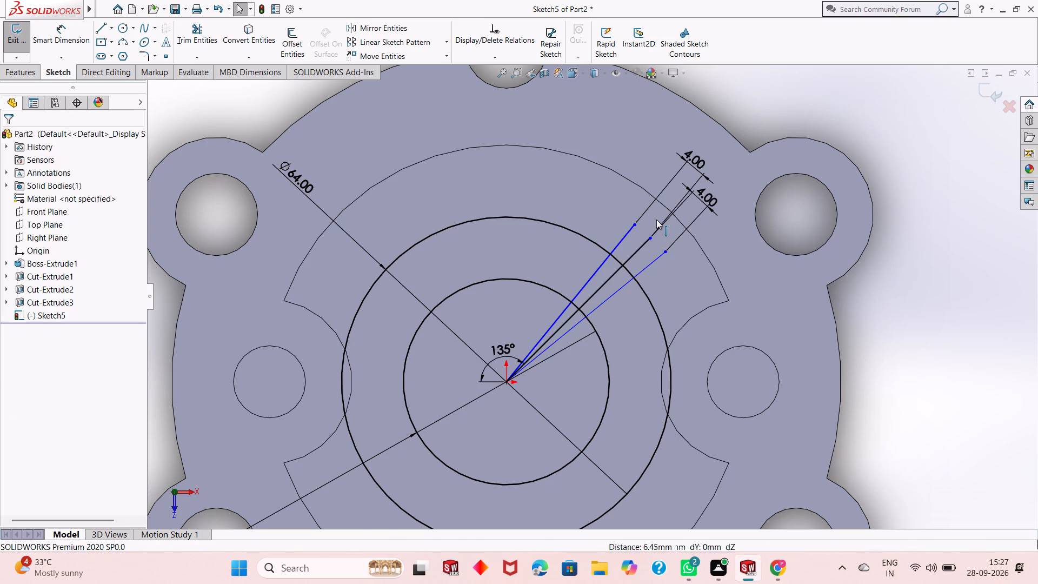
pyautogui.hotkey('ctrl', 'z')
pyautogui.hotkey('ctrl', 'z')
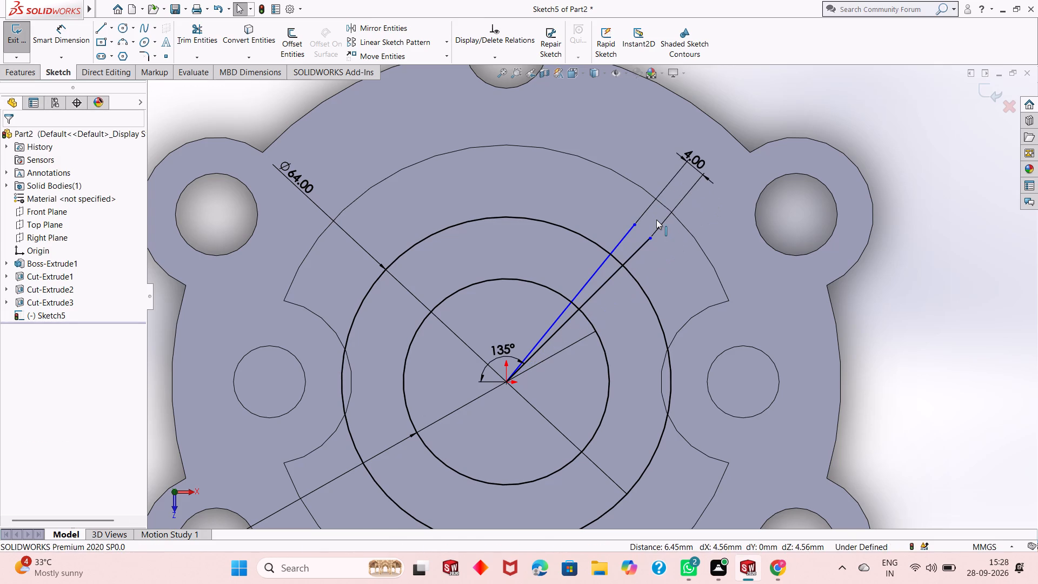
pyautogui.hotkey('ctrl', 'z')
pyautogui.hotkey('ctrl', 'y')
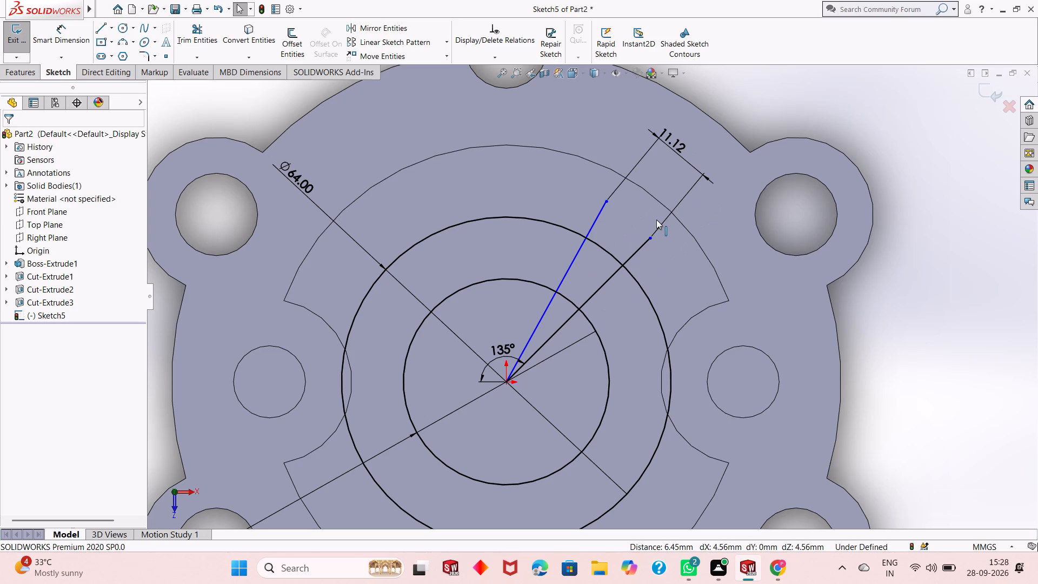
pyautogui.hotkey('ctrl', 'y')
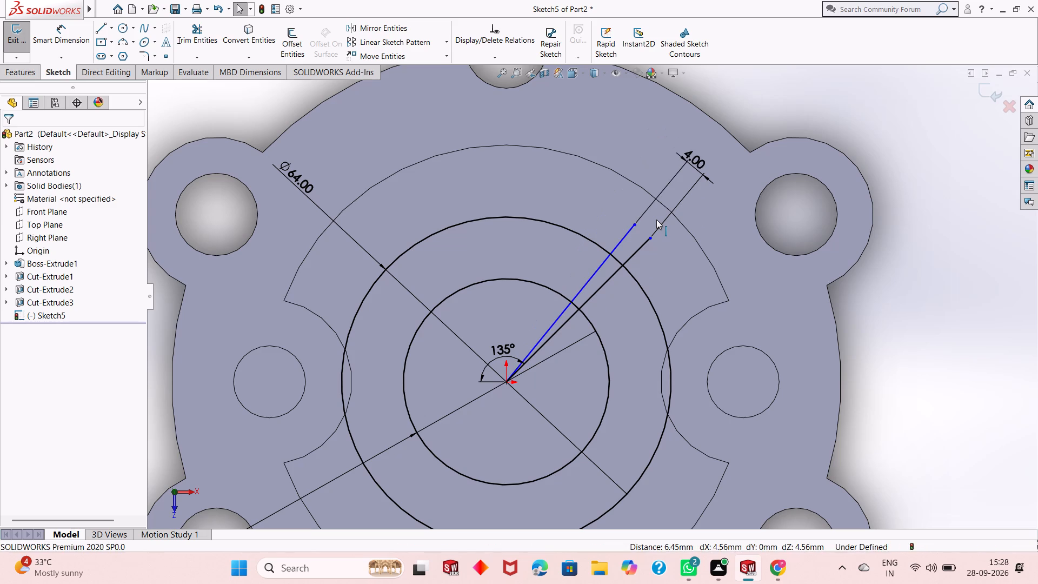
pyautogui.hotkey('ctrl', 'y')
pyautogui.hotkey('ctrl', 'y')
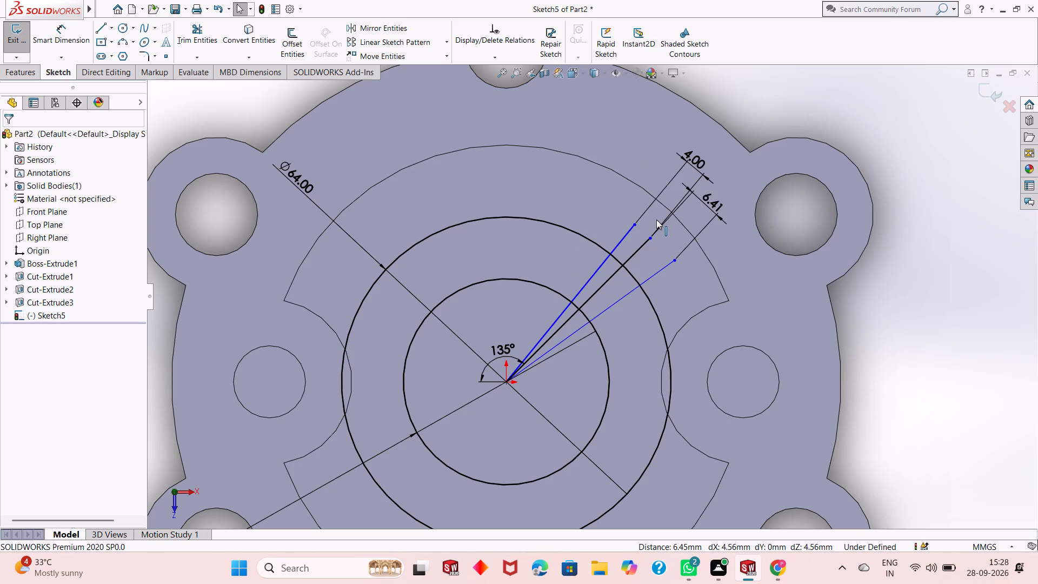
# Set both endpoint distances between the 135° line and the sloped lines on either side of it to 8 mm.
pyautogui.doubleClick(691, 156)
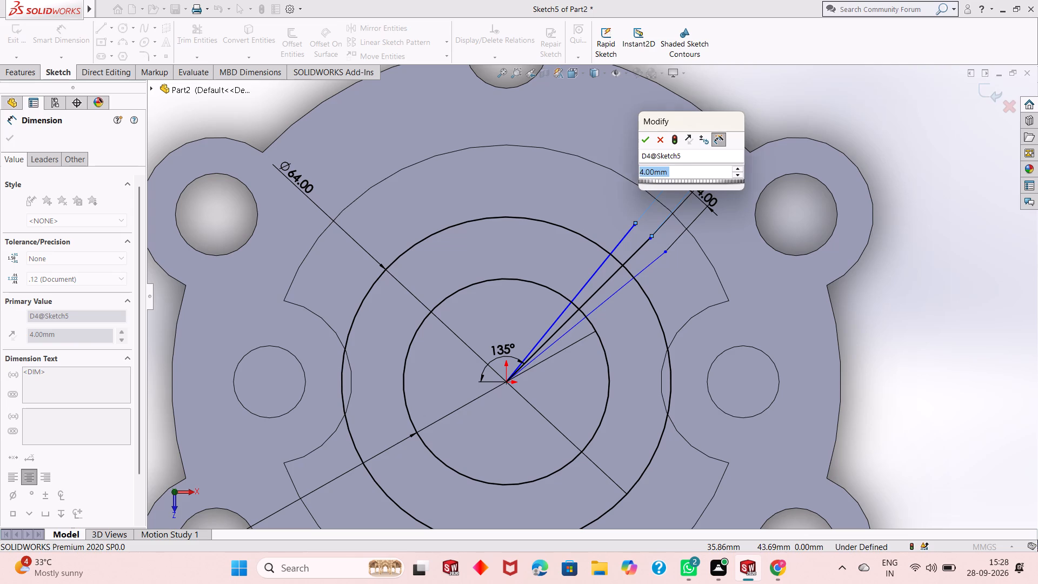
pyautogui.press('8')
pyautogui.press('Return')
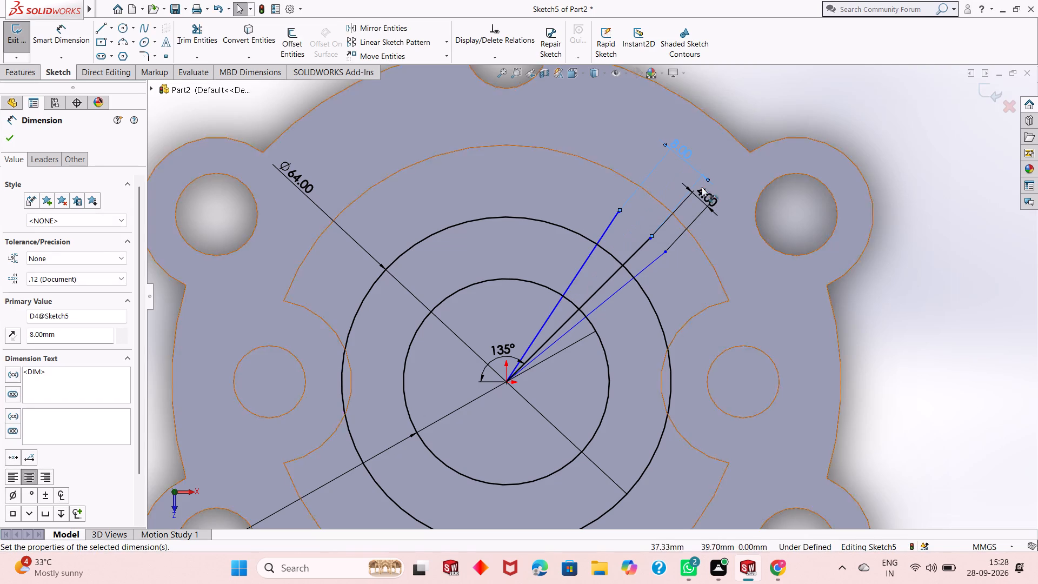
pyautogui.doubleClick(706, 197)
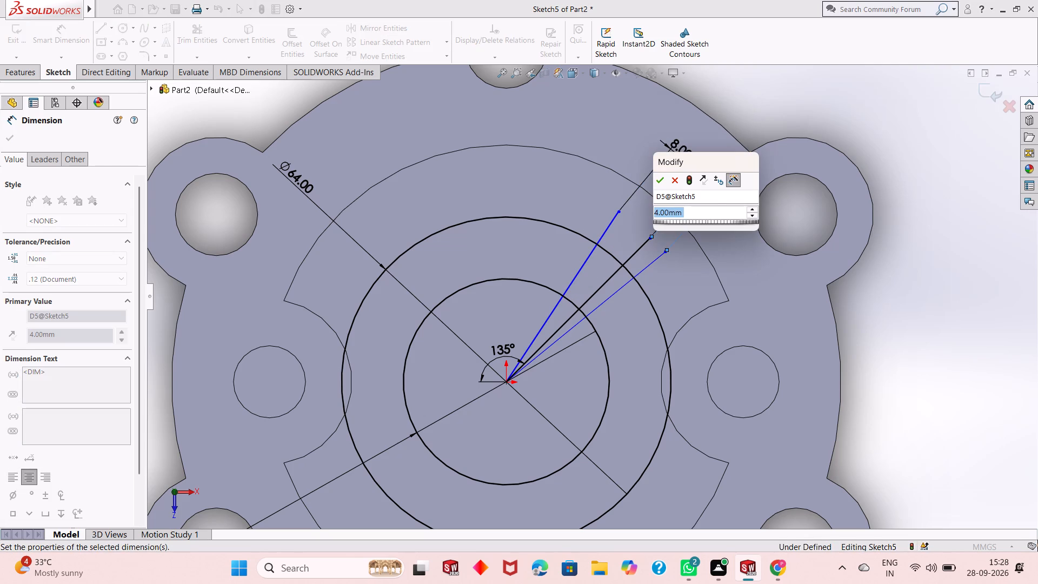
pyautogui.press('8')
pyautogui.press('Return')
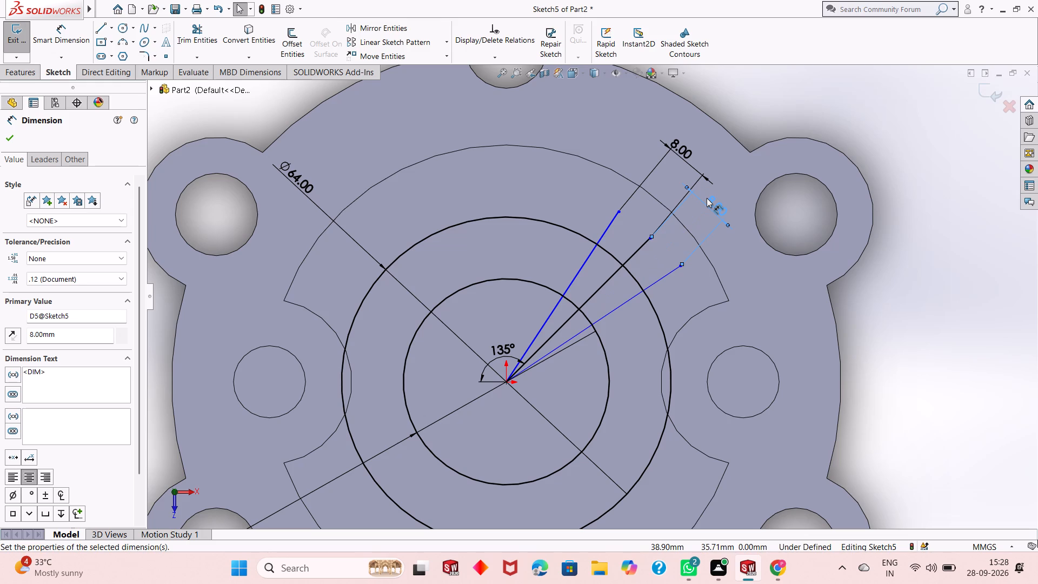
pyautogui.scroll(2, 591, 270)
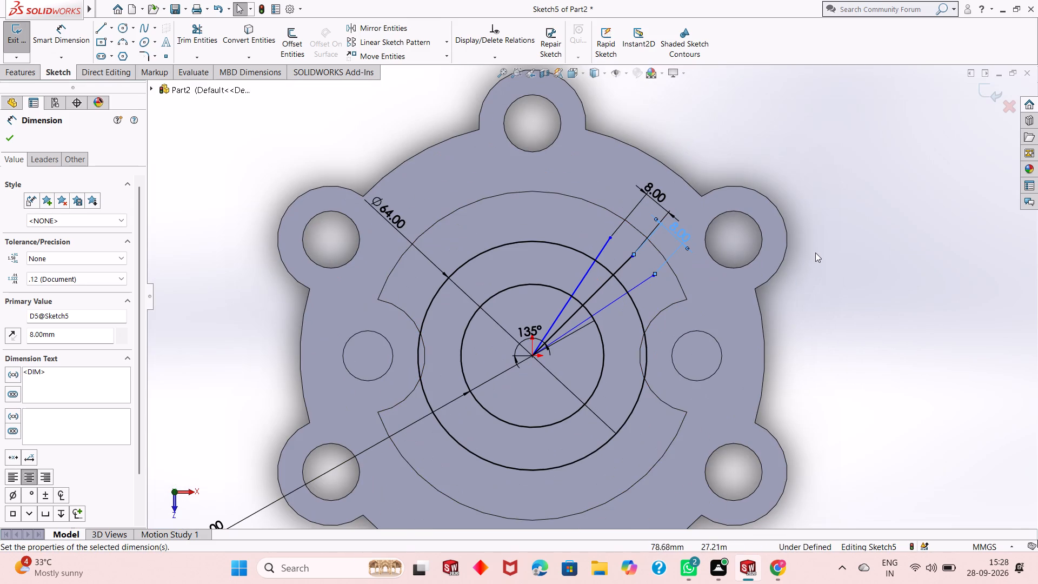
pyautogui.rightClick(816, 242)
pyautogui.click(852, 154)
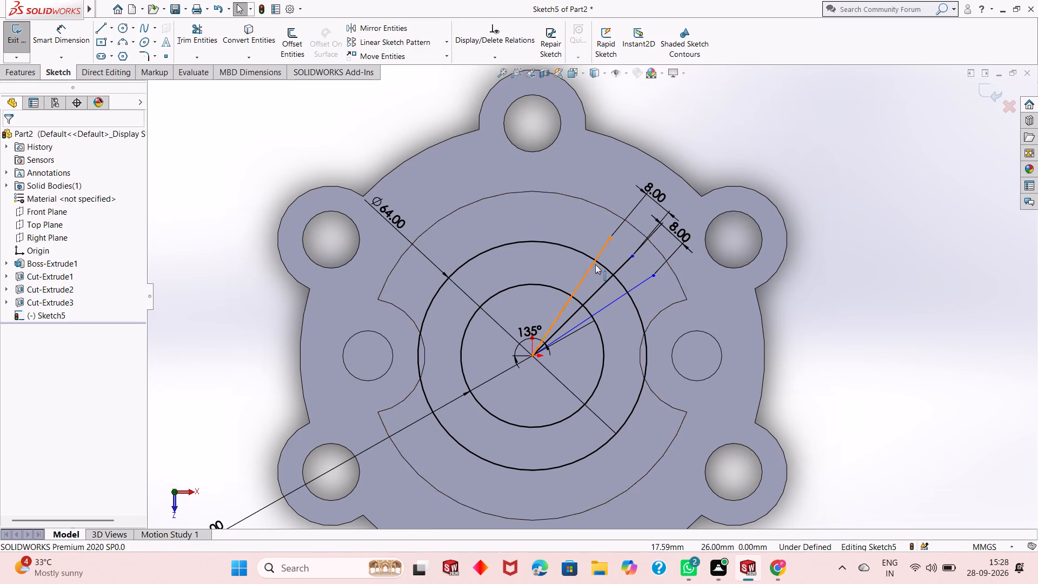
# Trim the outer ends of the 135° middle line and both neighbouring sloped lines back to the 64 mm circle.
pyautogui.scroll(-2, 598, 273)
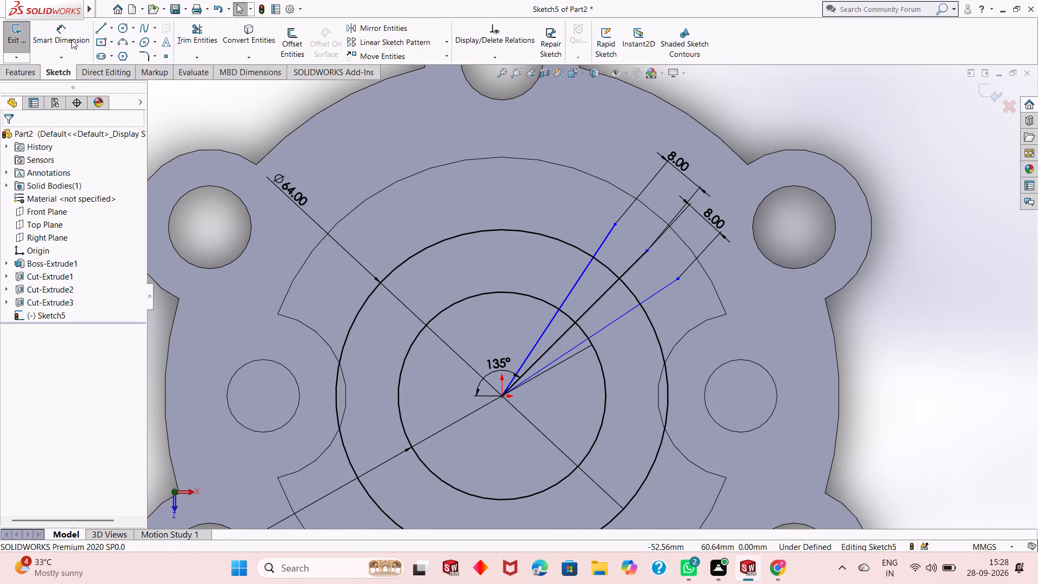
pyautogui.click(189, 36)
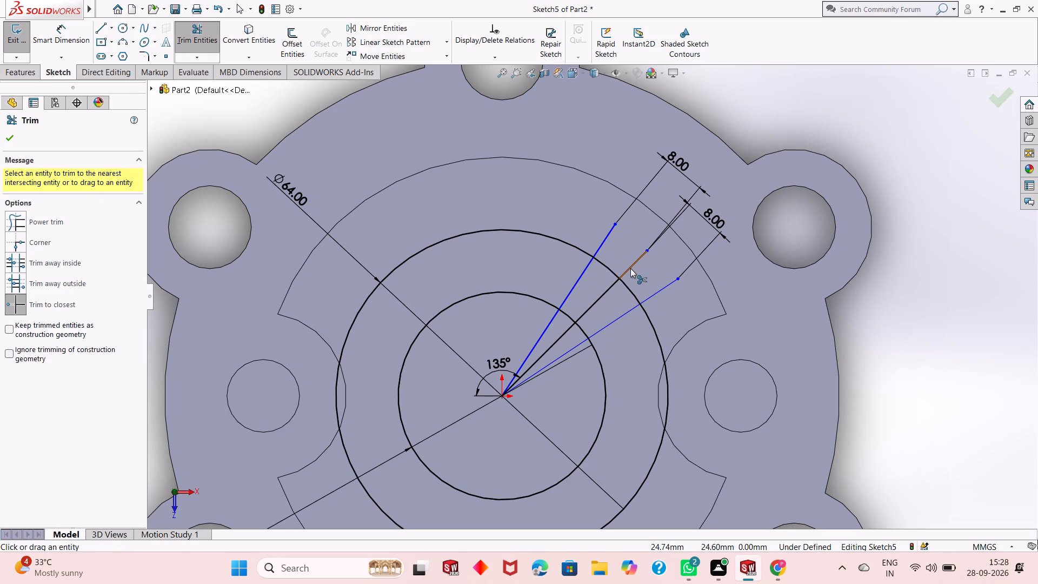
pyautogui.click(630, 268)
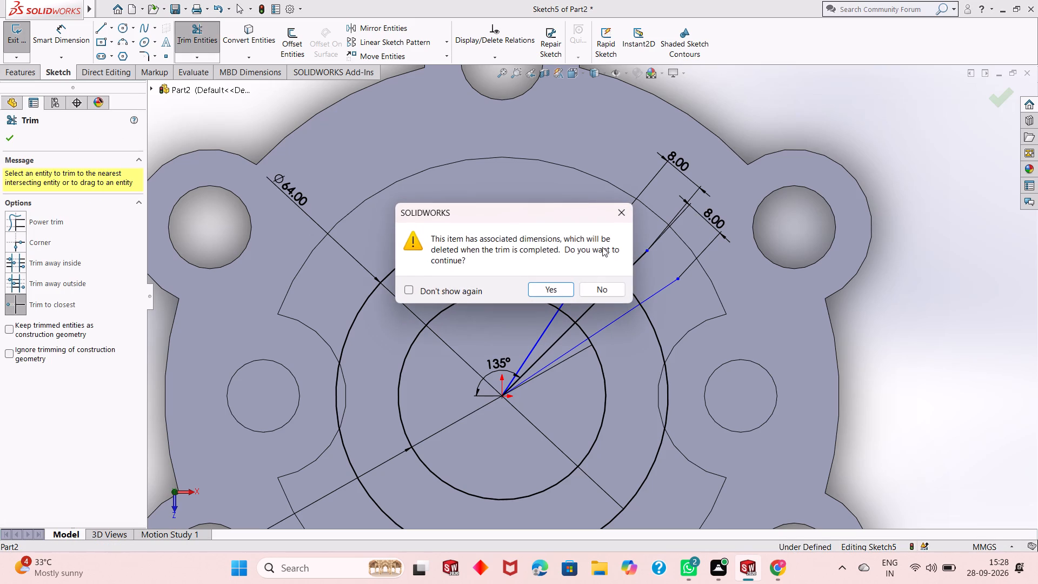
pyautogui.click(557, 286)
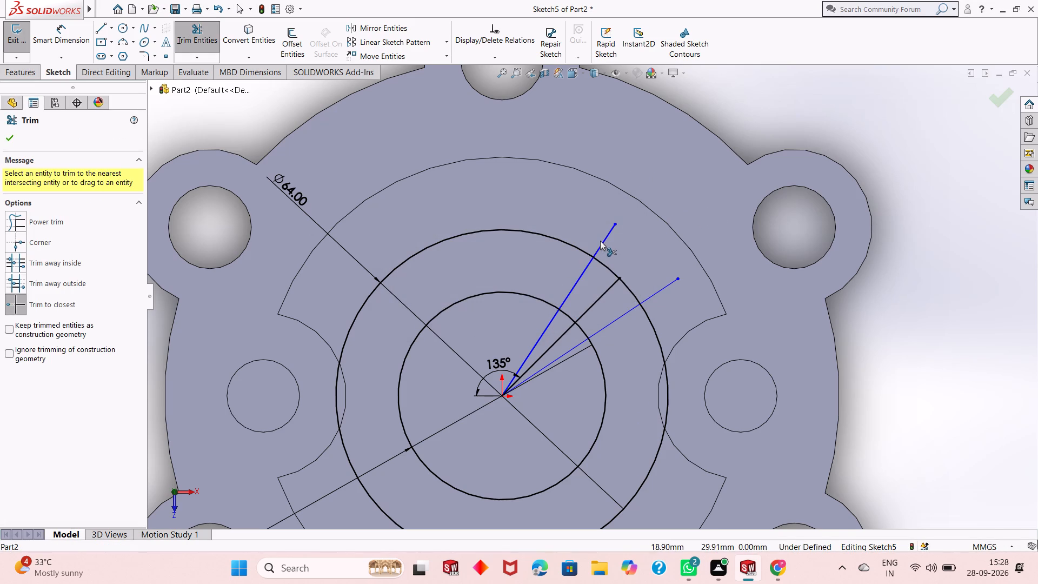
pyautogui.click(600, 241)
pyautogui.click(607, 236)
pyautogui.click(658, 290)
pyautogui.rightClick(872, 293)
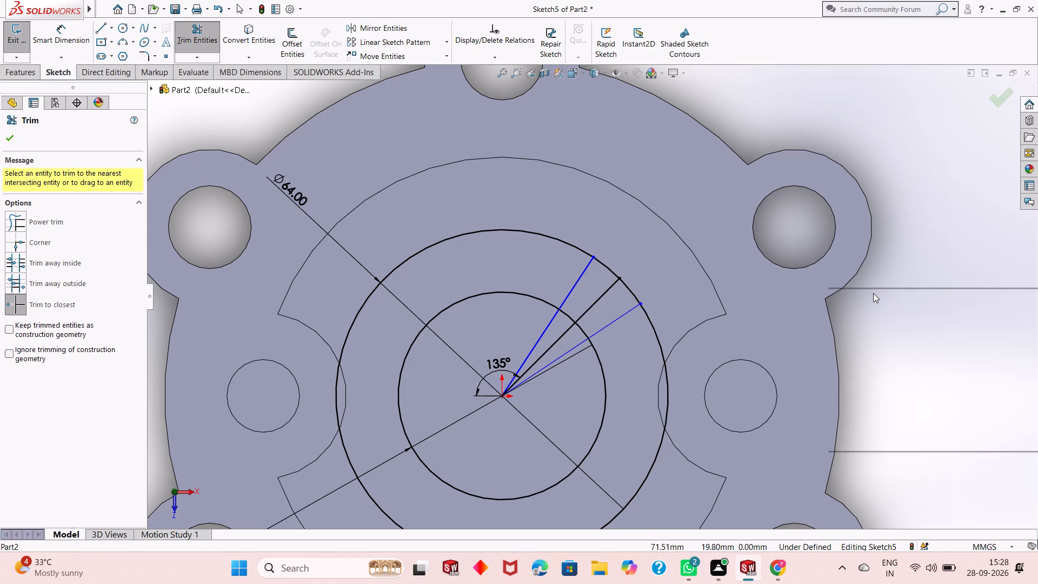
pyautogui.click(909, 328)
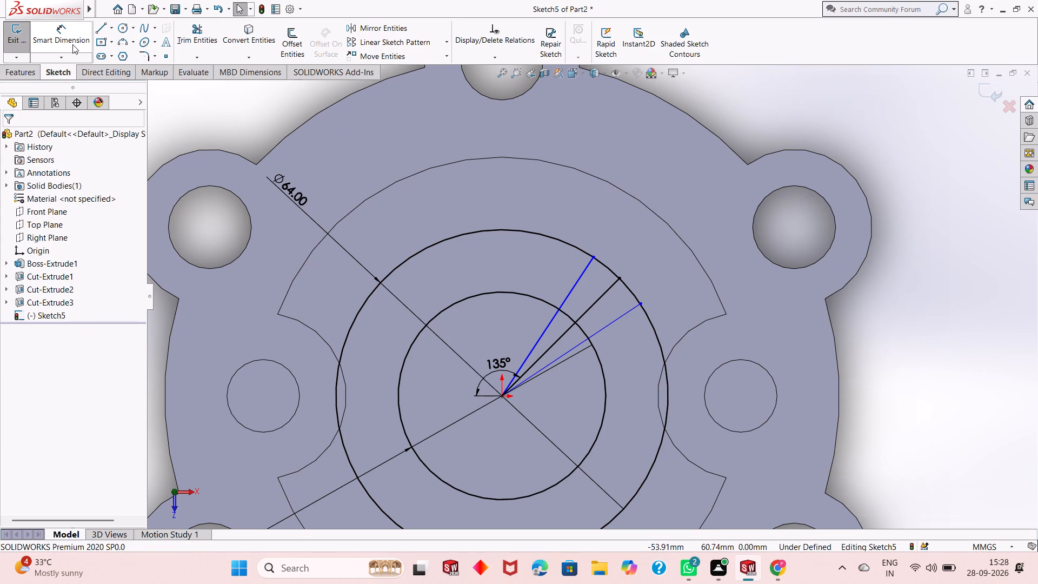
# Dimension the distance between the endpoints of the middle line and the steeper sloped line on the 64 mm circle as 8 mm.
pyautogui.click(72, 45)
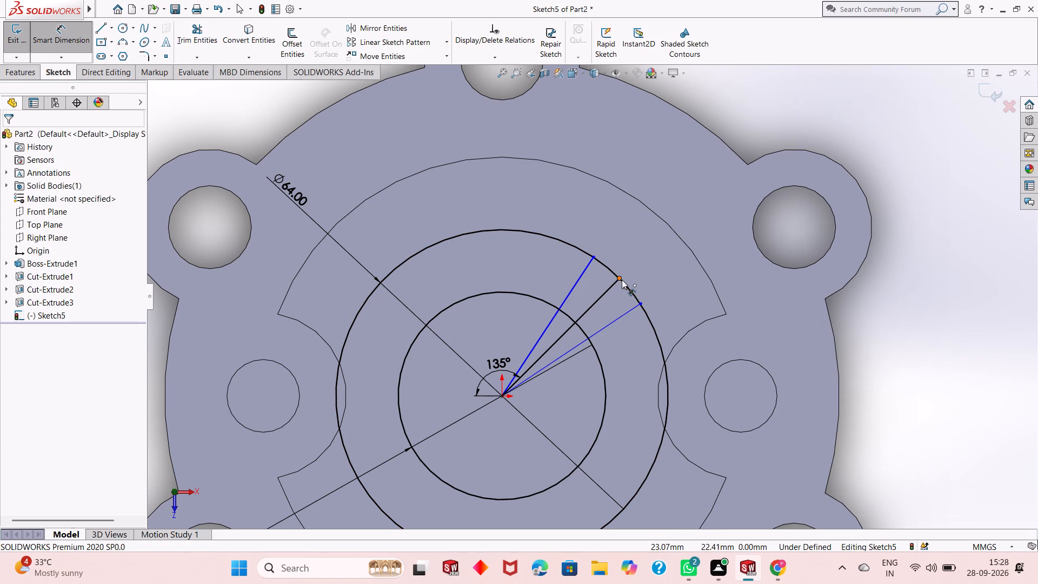
pyautogui.click(622, 280)
pyautogui.click(596, 257)
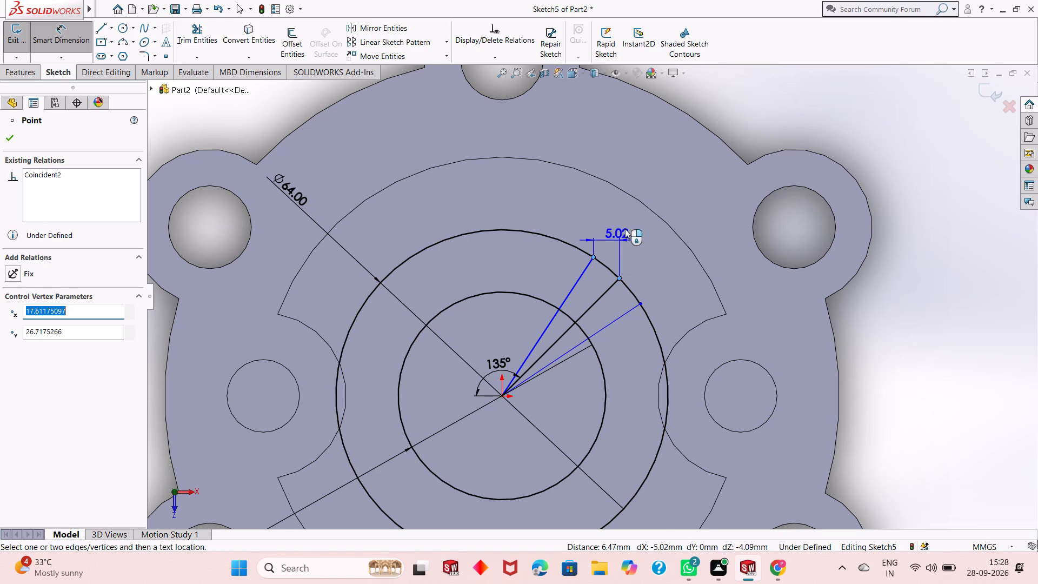
pyautogui.click(735, 111)
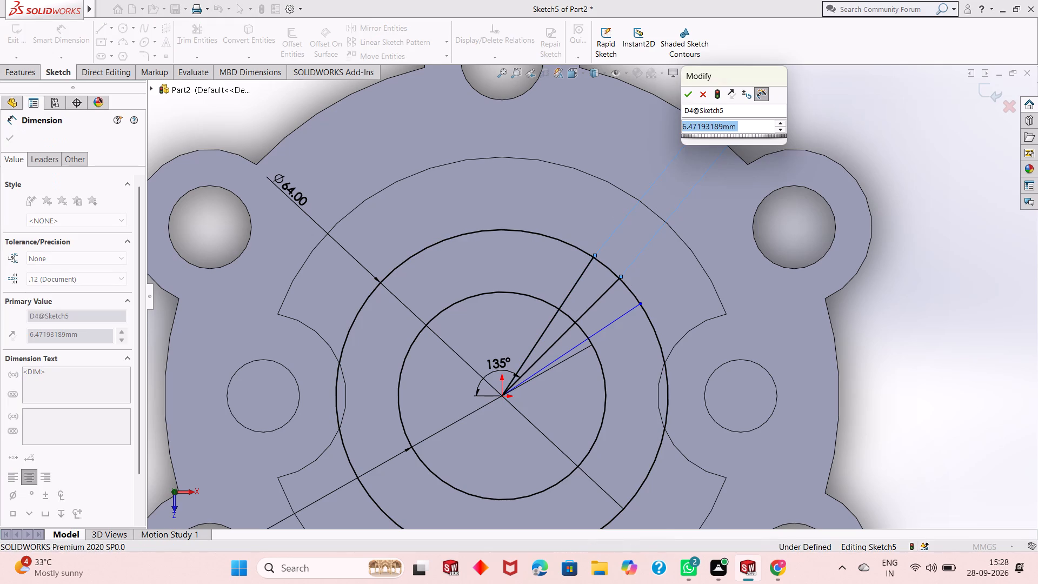
pyautogui.press('8')
pyautogui.press('Return')
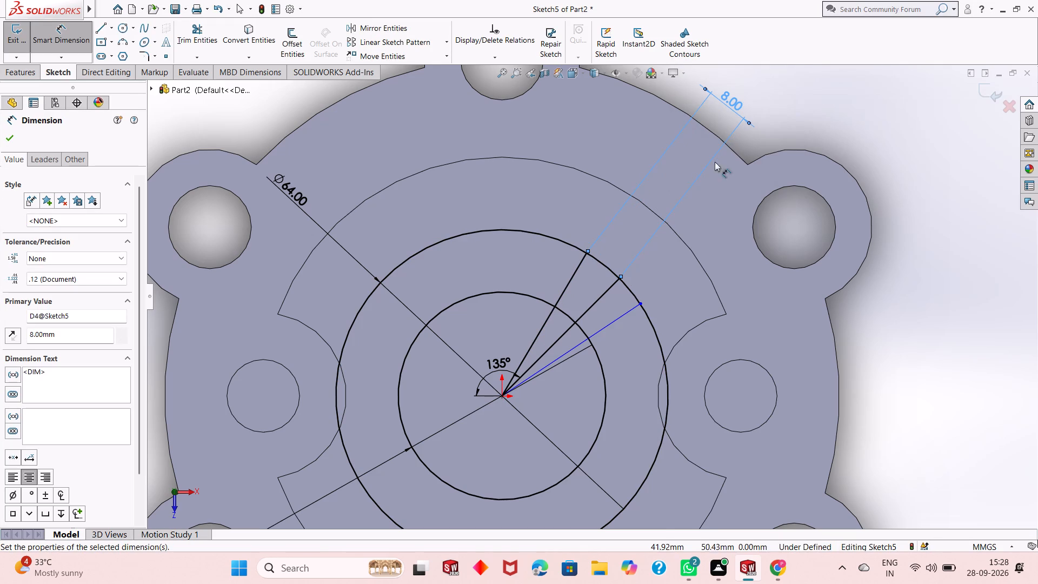
# Dimension the distance between the endpoints of the middle line and the shallower sloped line on the 64 mm circle as 8 mm.
pyautogui.click(620, 280)
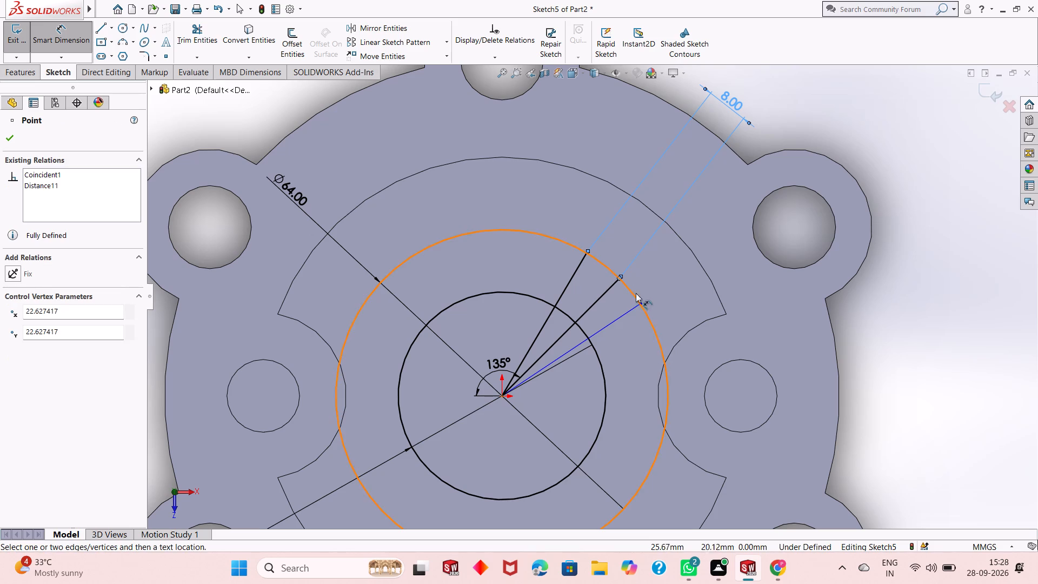
pyautogui.click(640, 304)
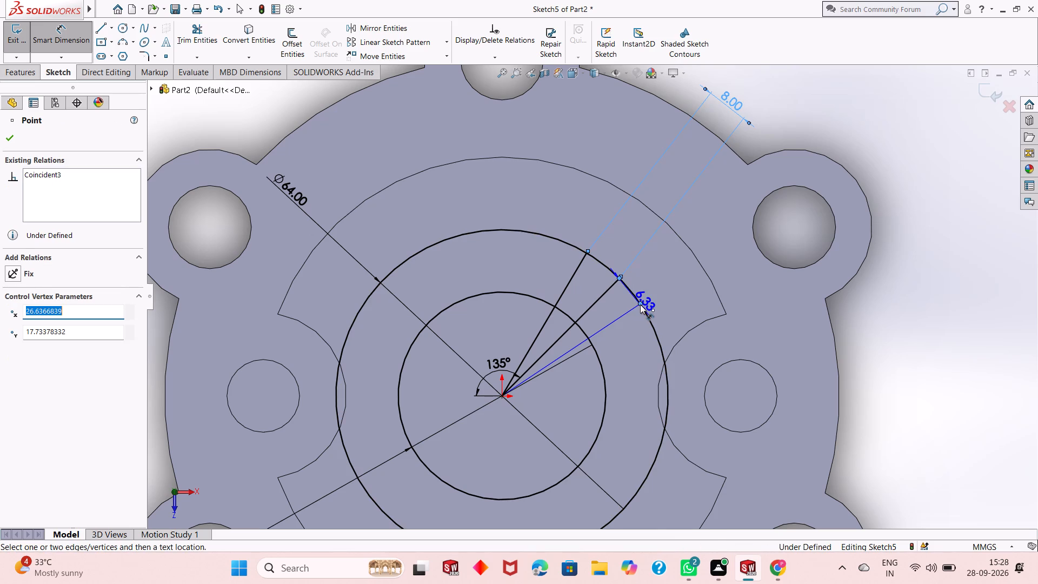
pyautogui.click(832, 92)
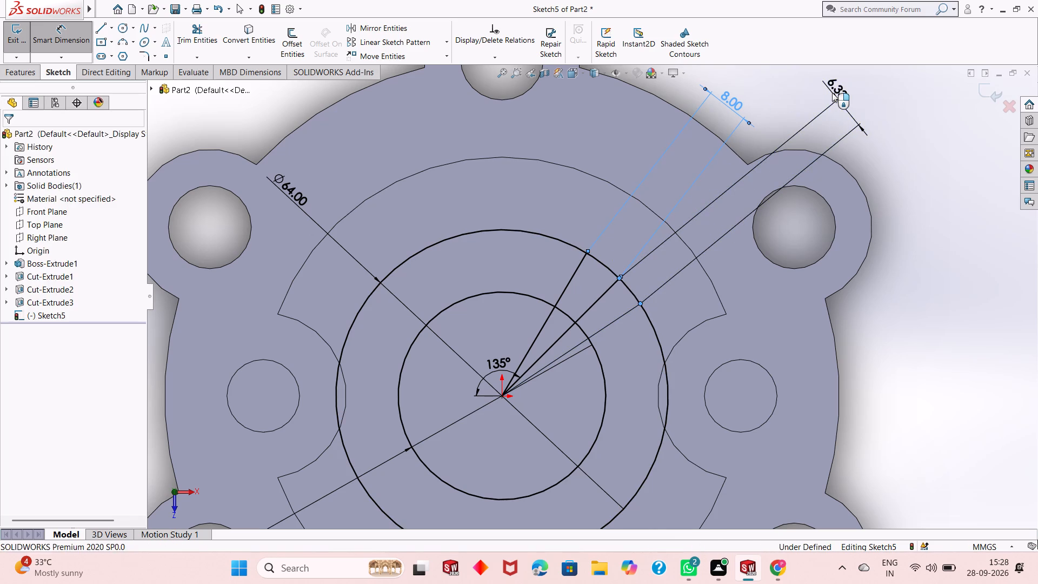
pyautogui.press('8')
pyautogui.press('Return')
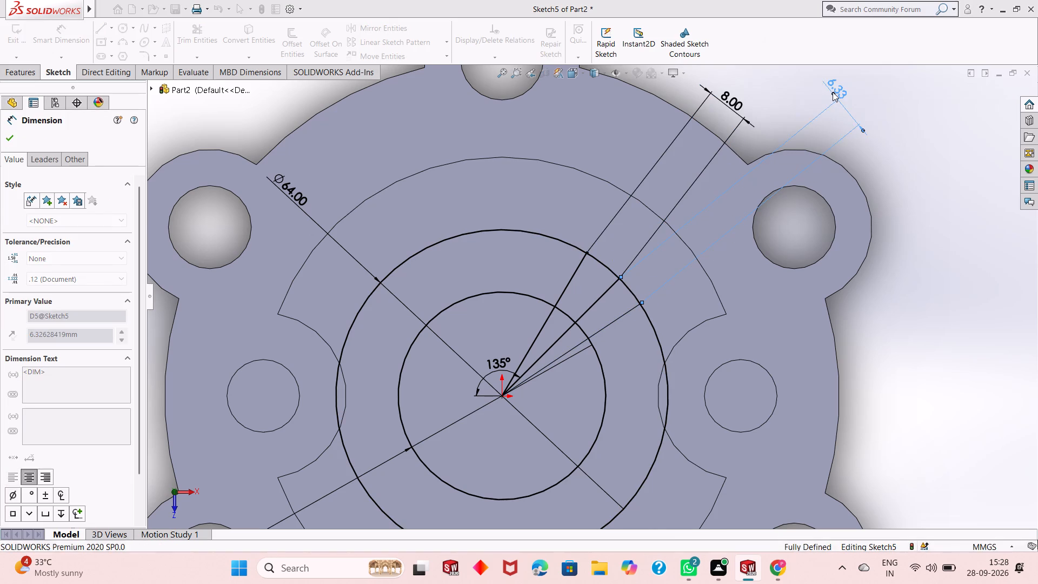
pyautogui.scroll(1, 747, 267)
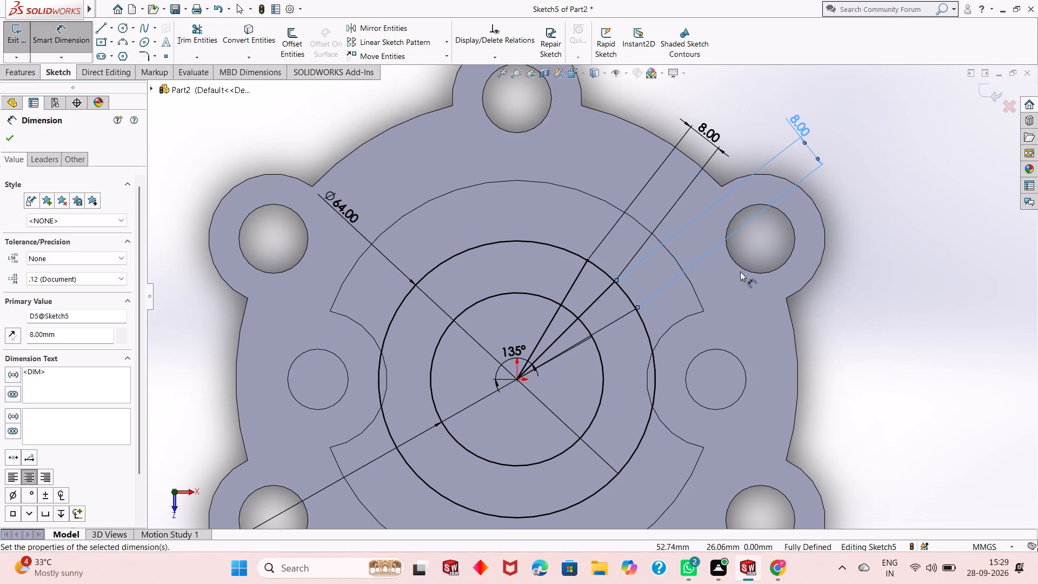
pyautogui.scroll(2, 481, 320)
pyautogui.scroll(-2, 539, 333)
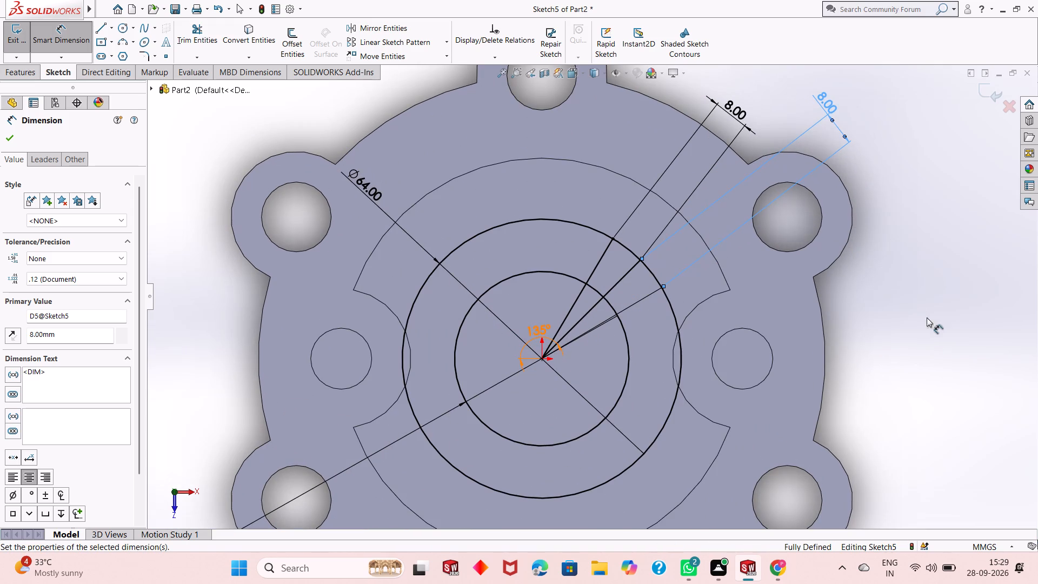
pyautogui.rightClick(891, 293)
pyautogui.click(922, 327)
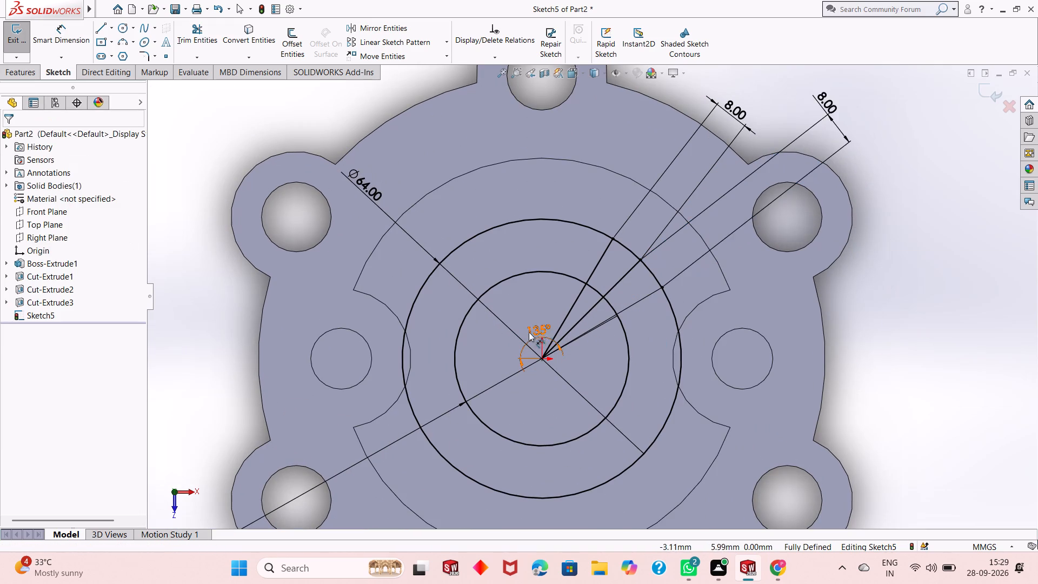
# Delete the 135° middle line together with its associated dimensions.
pyautogui.scroll(1, 540, 322)
pyautogui.scroll(-2, 555, 312)
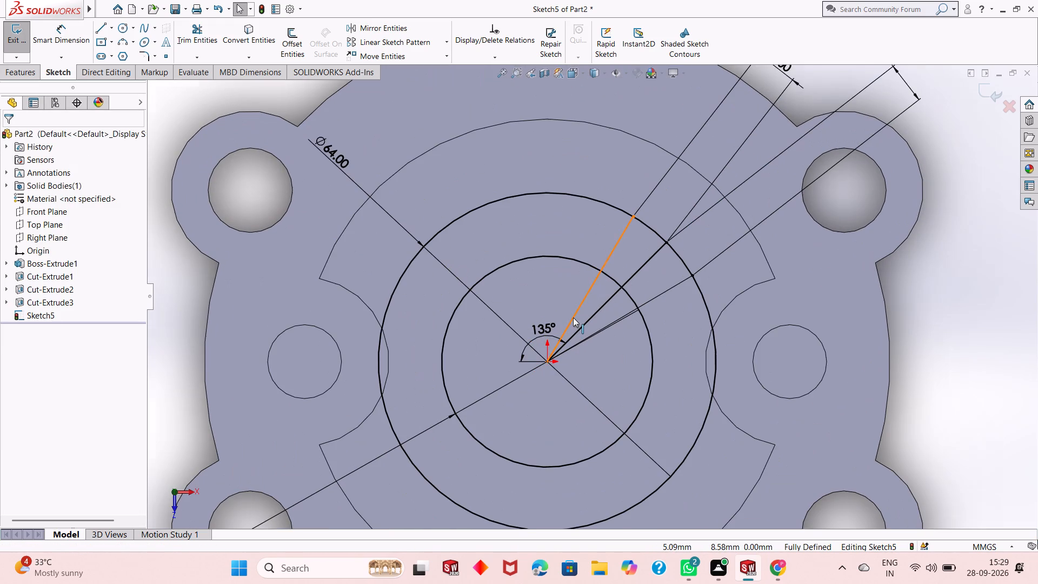
pyautogui.scroll(-1, 611, 291)
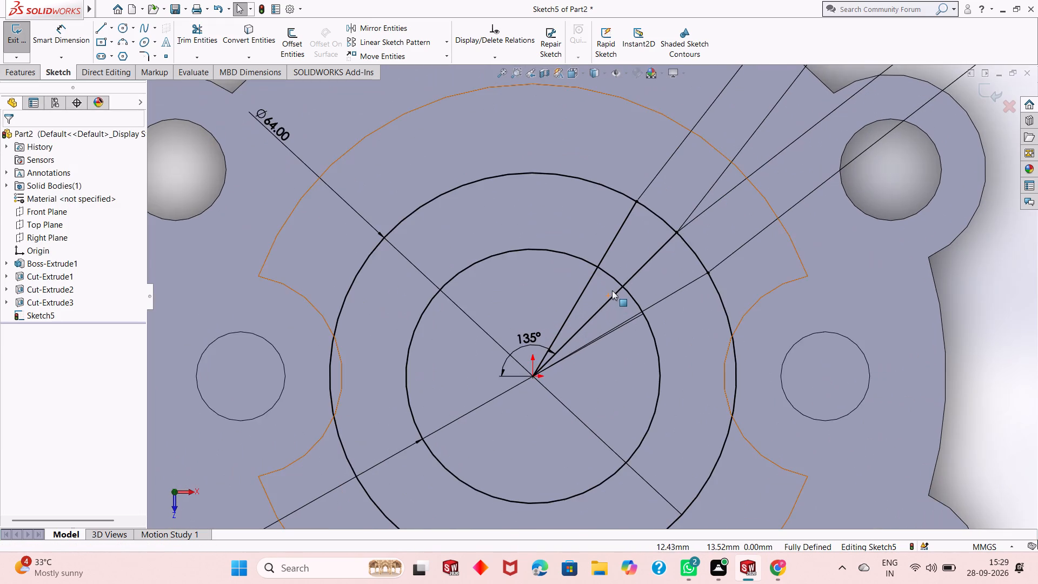
pyautogui.scroll(1, 612, 290)
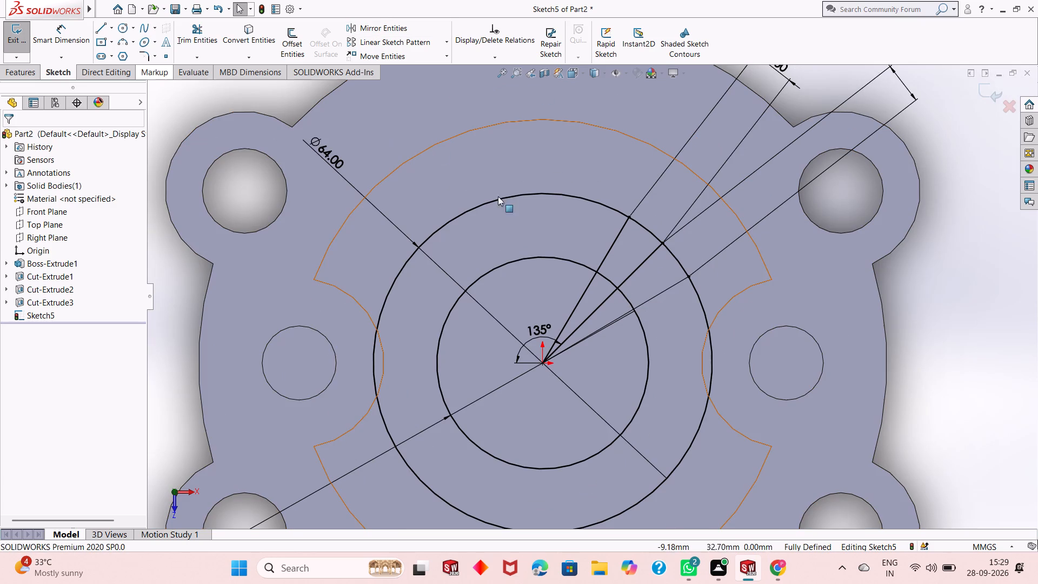
pyautogui.click(646, 259)
pyautogui.rightClick(943, 284)
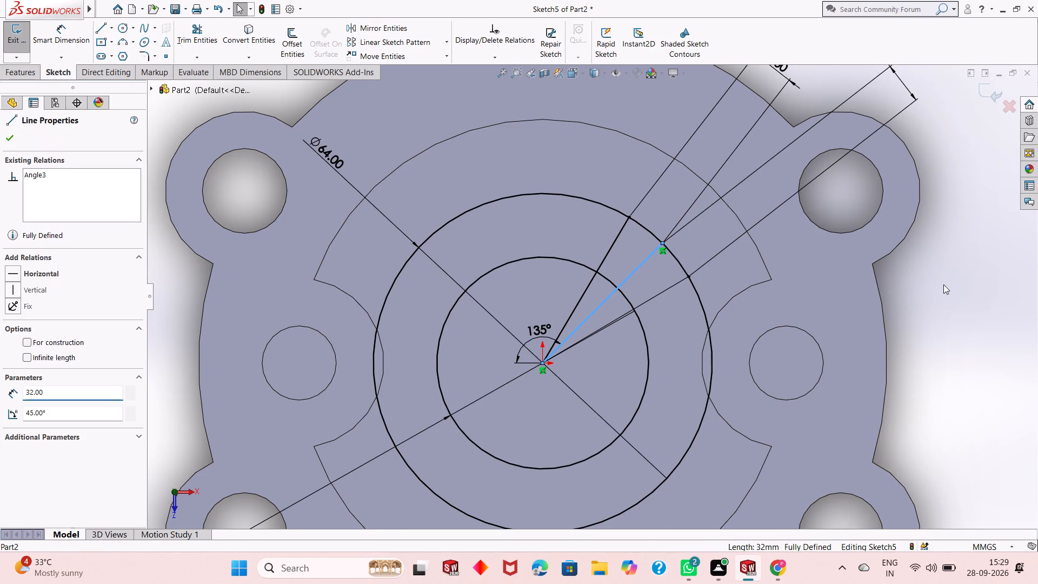
pyautogui.click(966, 430)
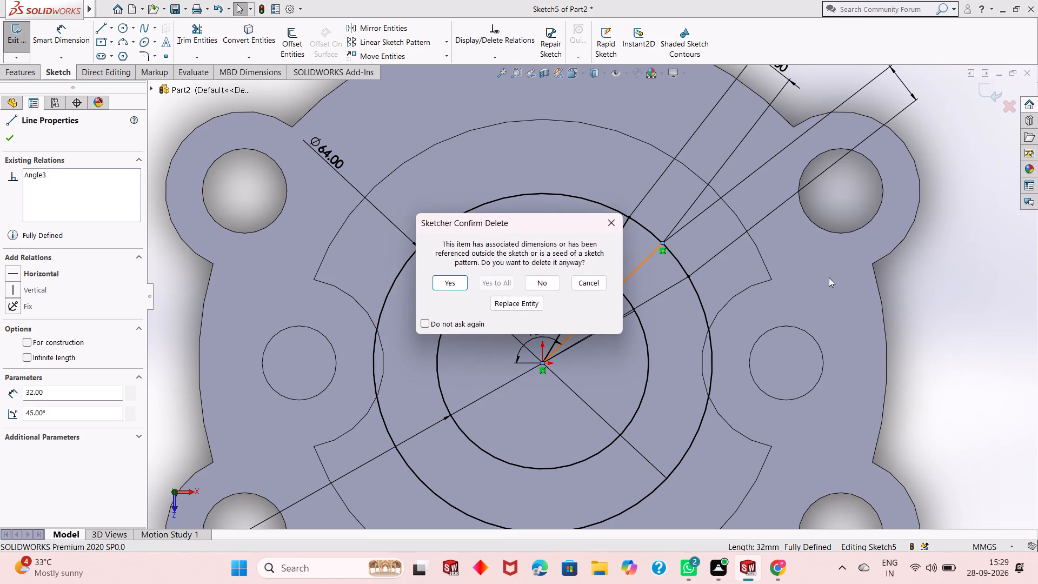
pyautogui.click(455, 284)
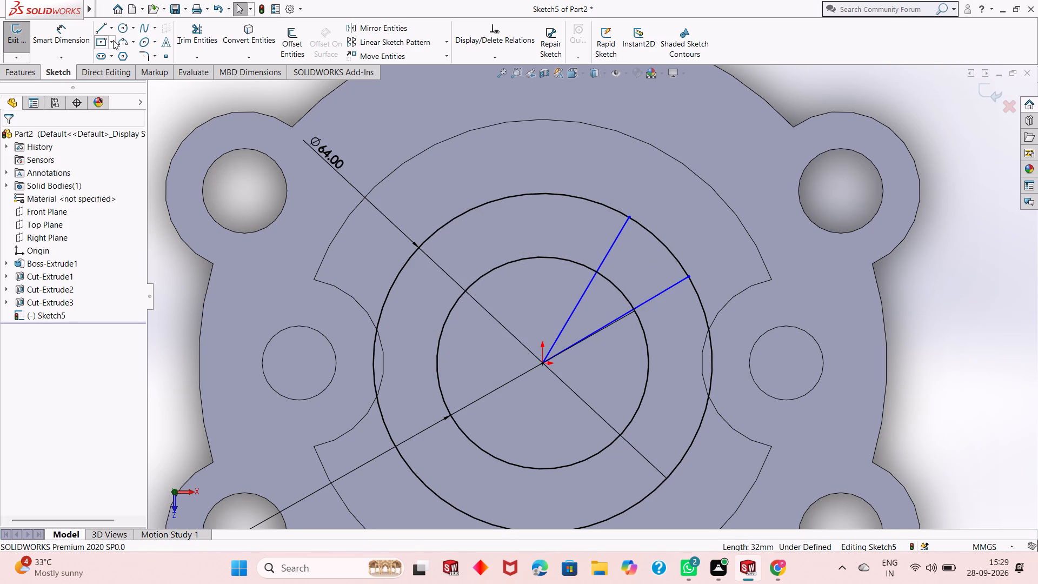
# Dimension the distance between the outer endpoints of the two remaining sloped lines on the 64 mm circle as 16 mm.
pyautogui.click(75, 41)
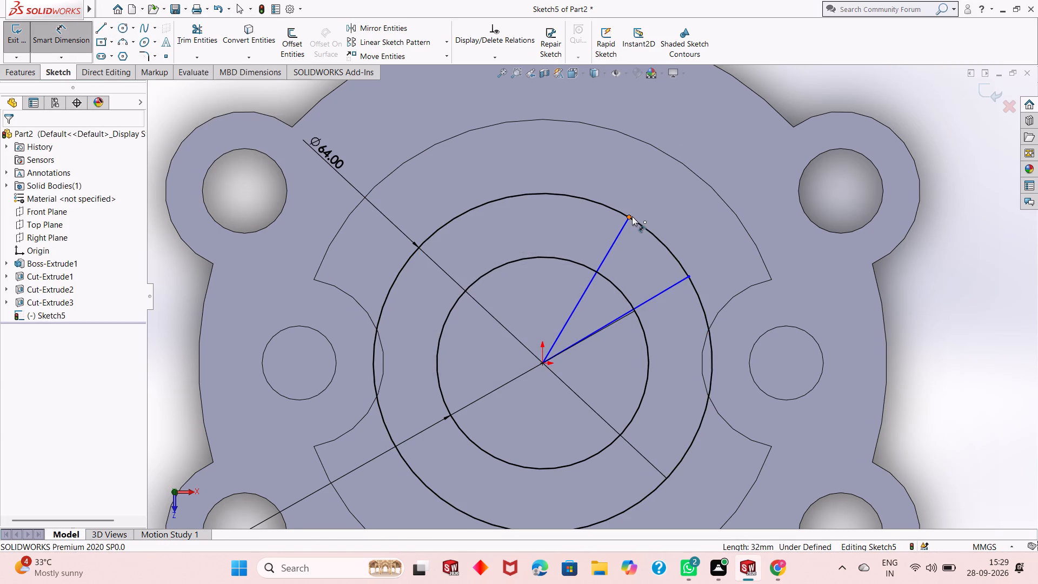
pyautogui.click(633, 217)
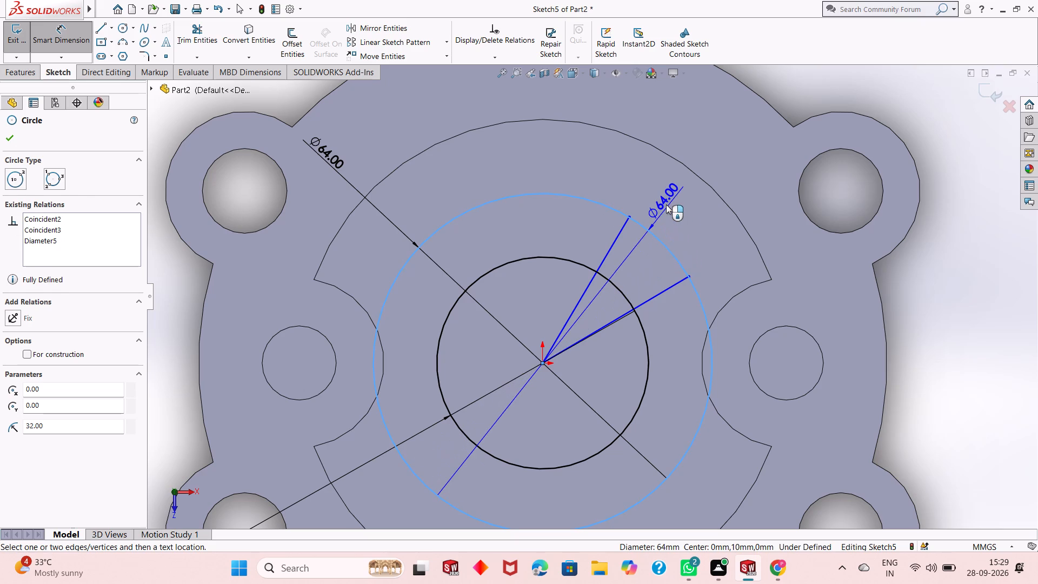
pyautogui.press('Escape')
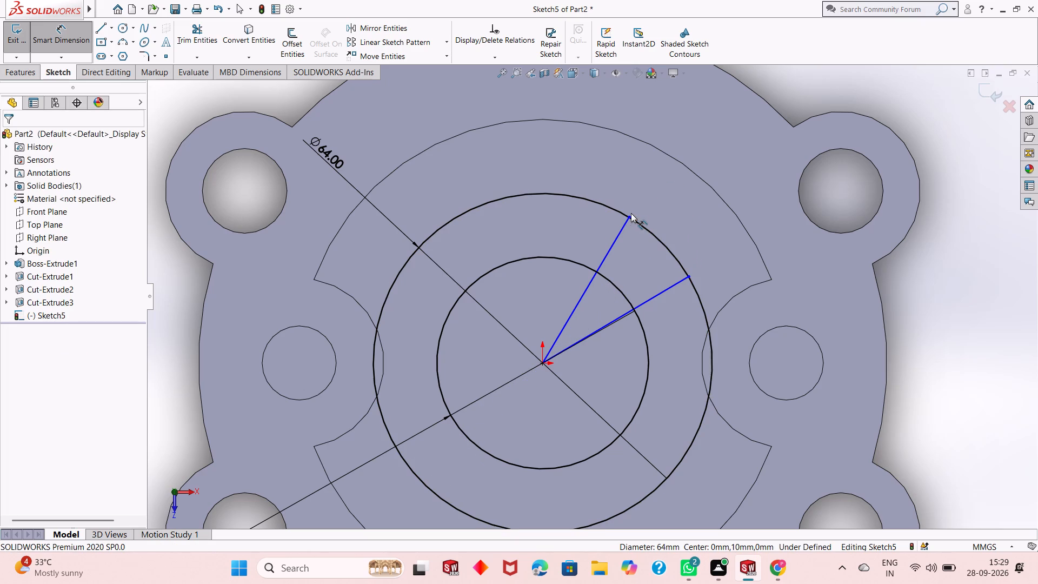
pyautogui.click(631, 216)
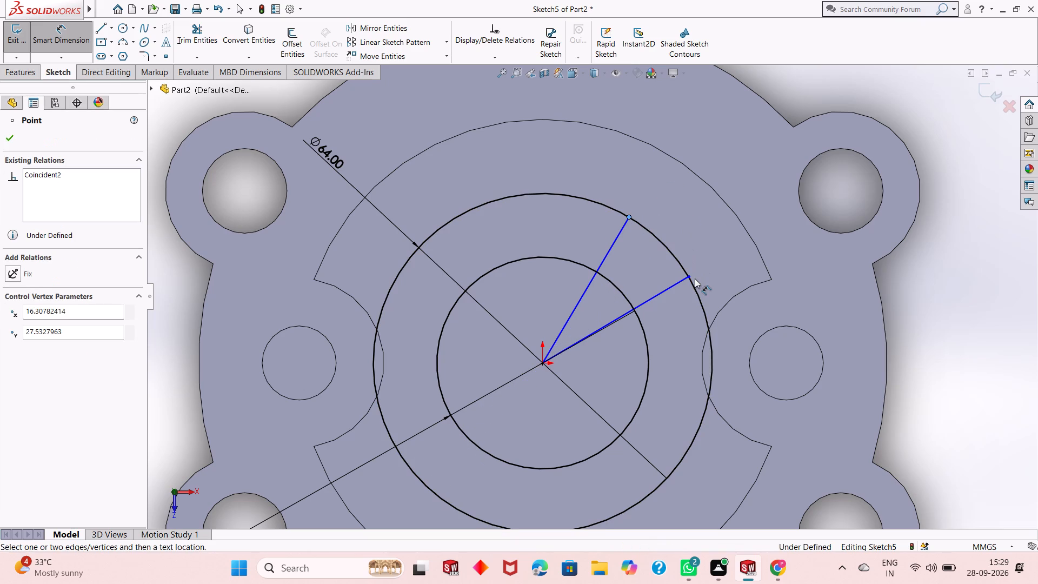
pyautogui.click(690, 276)
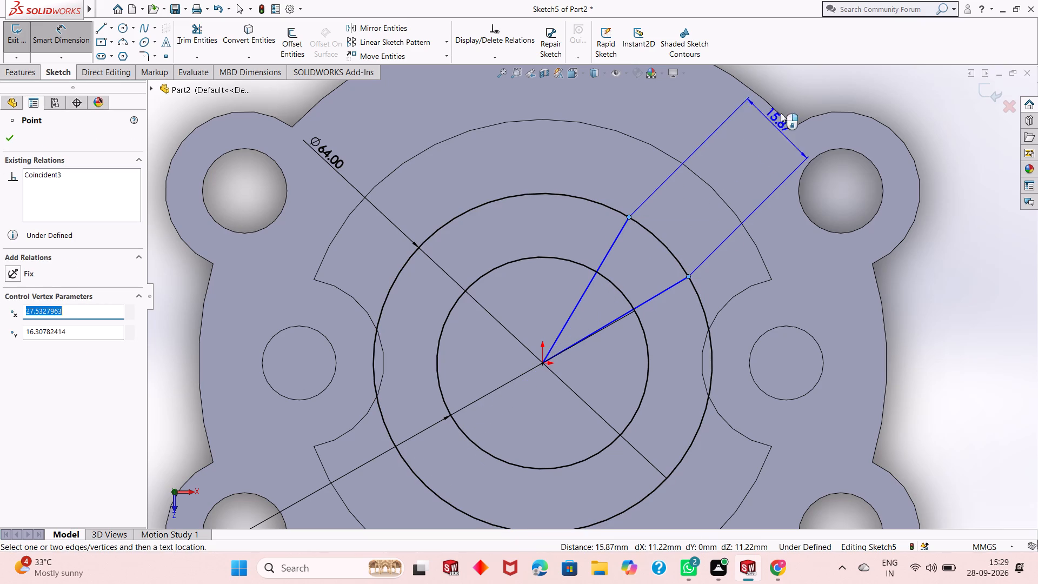
pyautogui.click(799, 87)
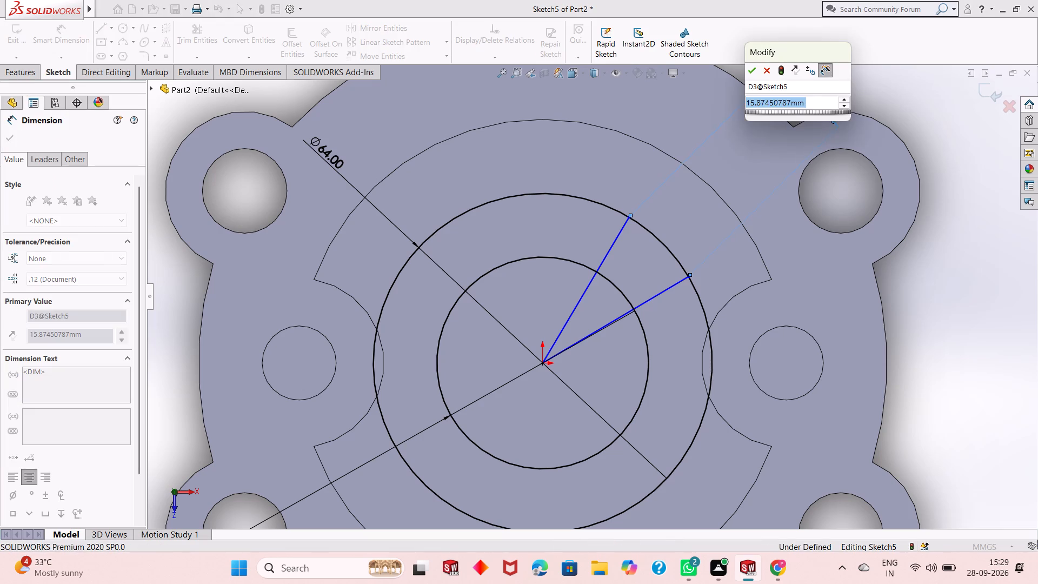
pyautogui.write('16')
pyautogui.press('Return')
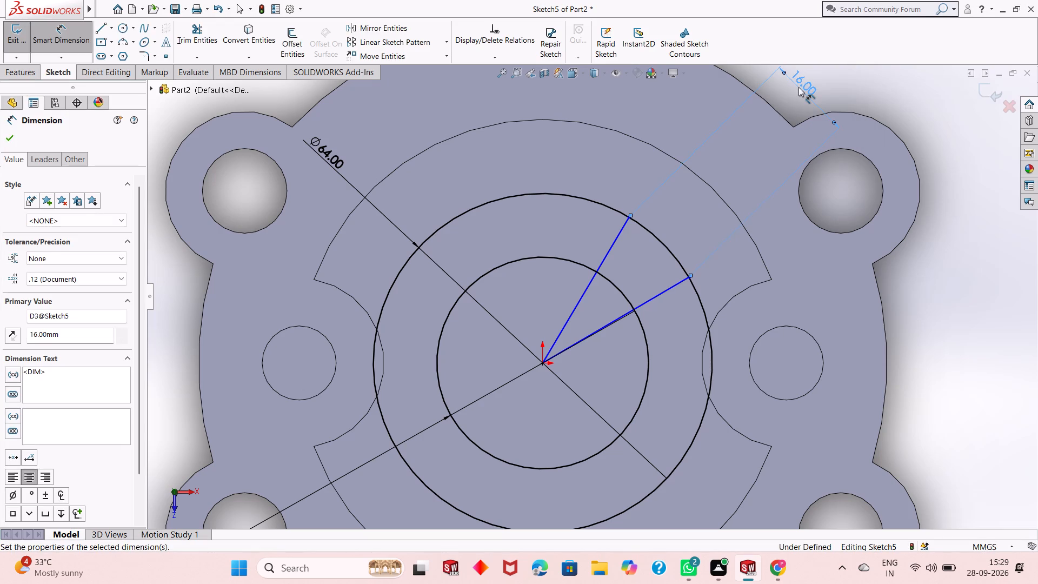
pyautogui.scroll(1, 681, 255)
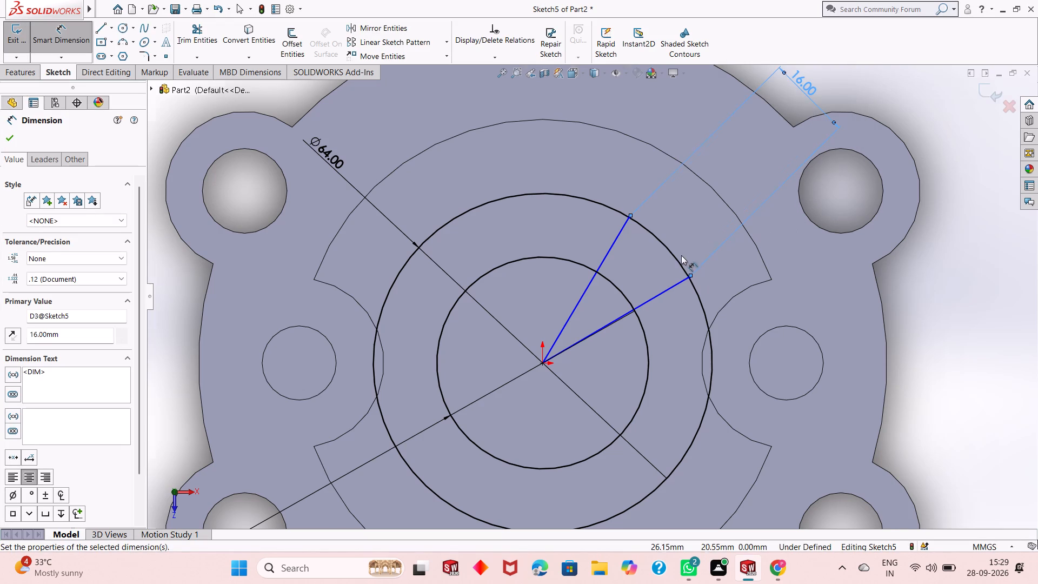
pyautogui.rightClick(887, 278)
pyautogui.click(919, 318)
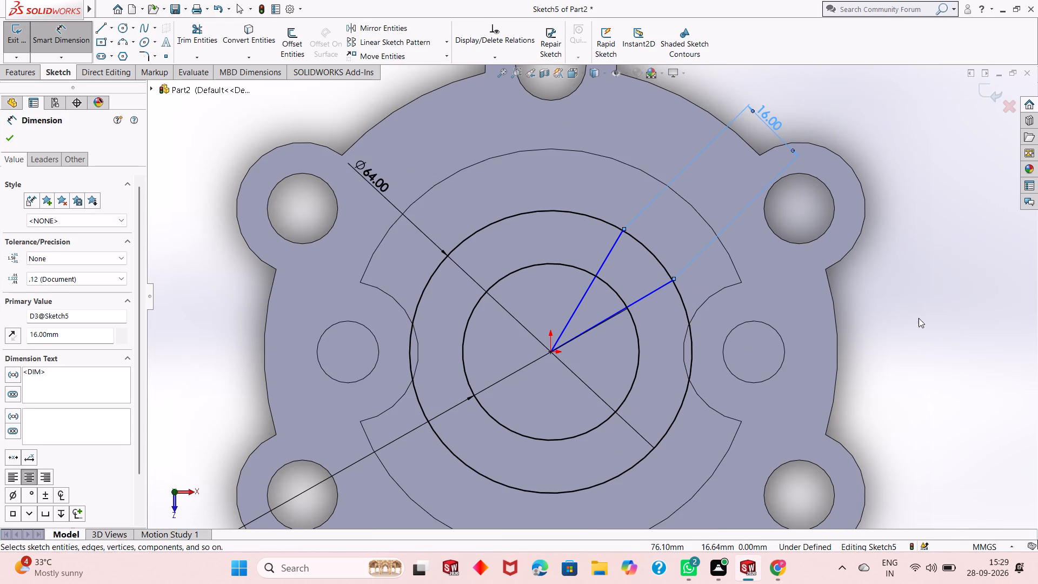
pyautogui.scroll(1, 594, 364)
pyautogui.scroll(-1, 591, 301)
pyautogui.scroll(2, 545, 334)
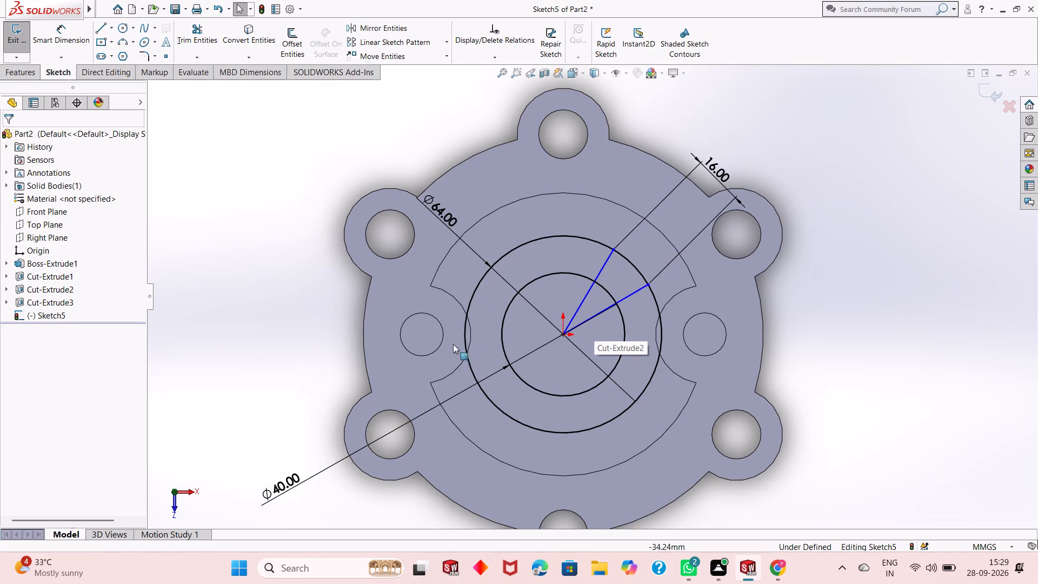
pyautogui.scroll(-1, 454, 361)
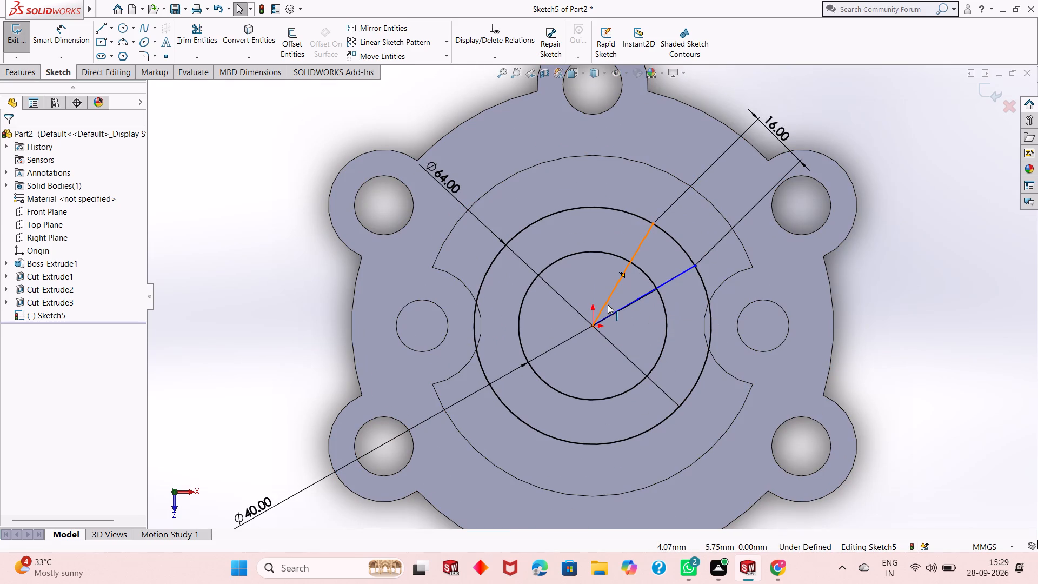
# Trim the two sloped lines inside the 40 mm circle and the short arc of that circle between them.
pyautogui.click(197, 42)
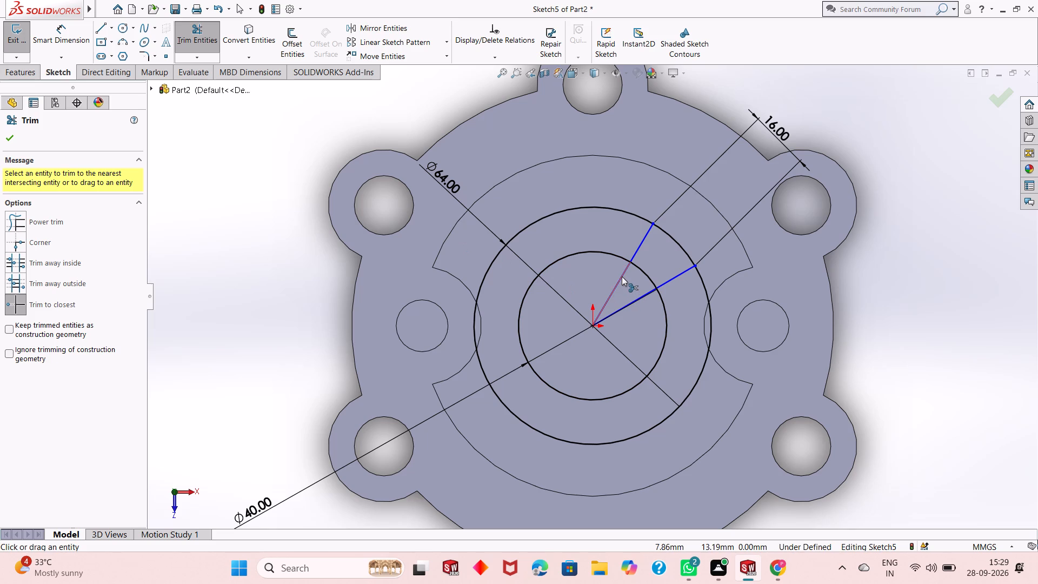
pyautogui.click(622, 276)
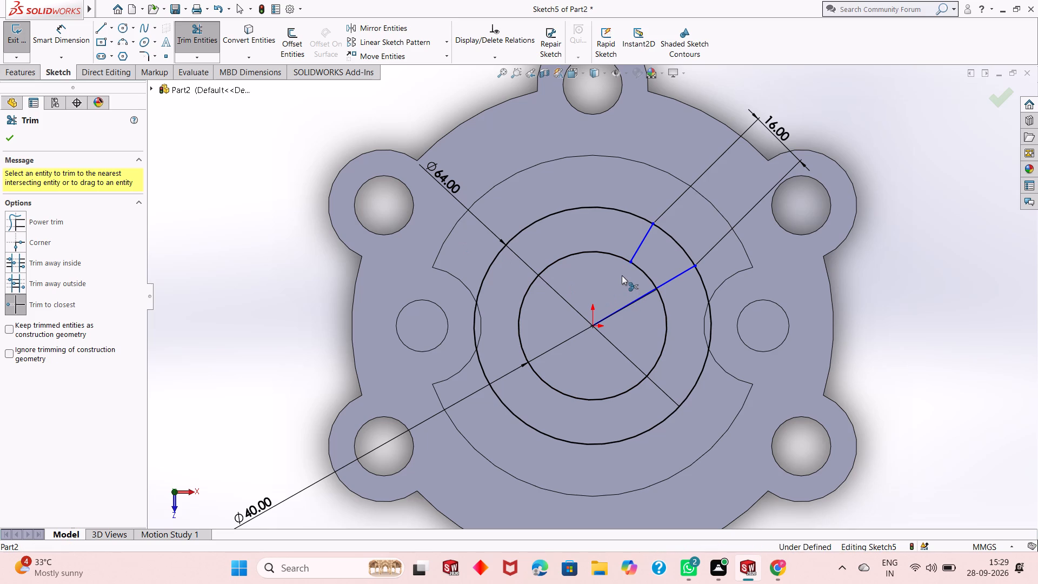
pyautogui.click(634, 304)
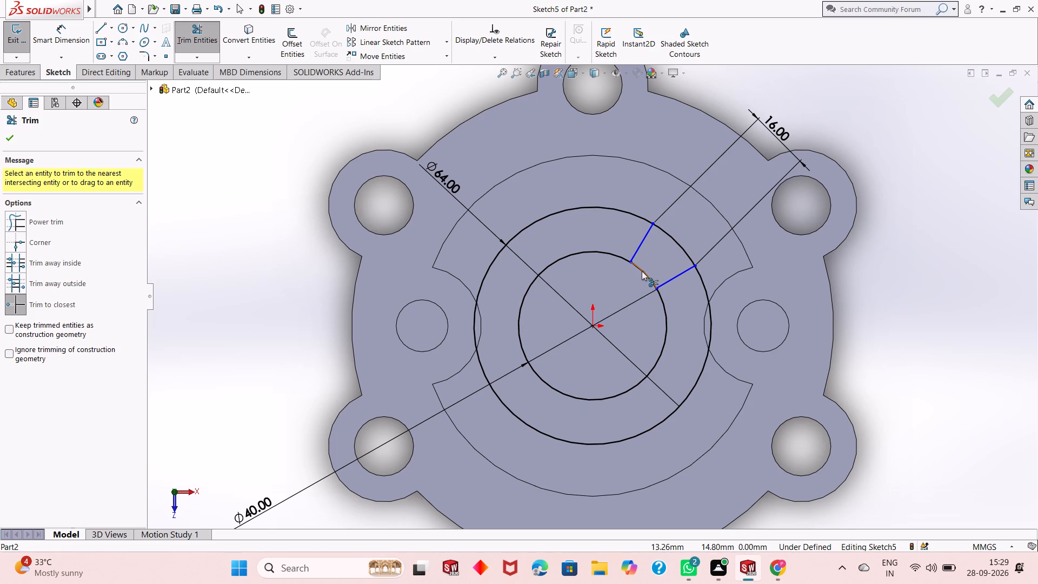
pyautogui.click(642, 271)
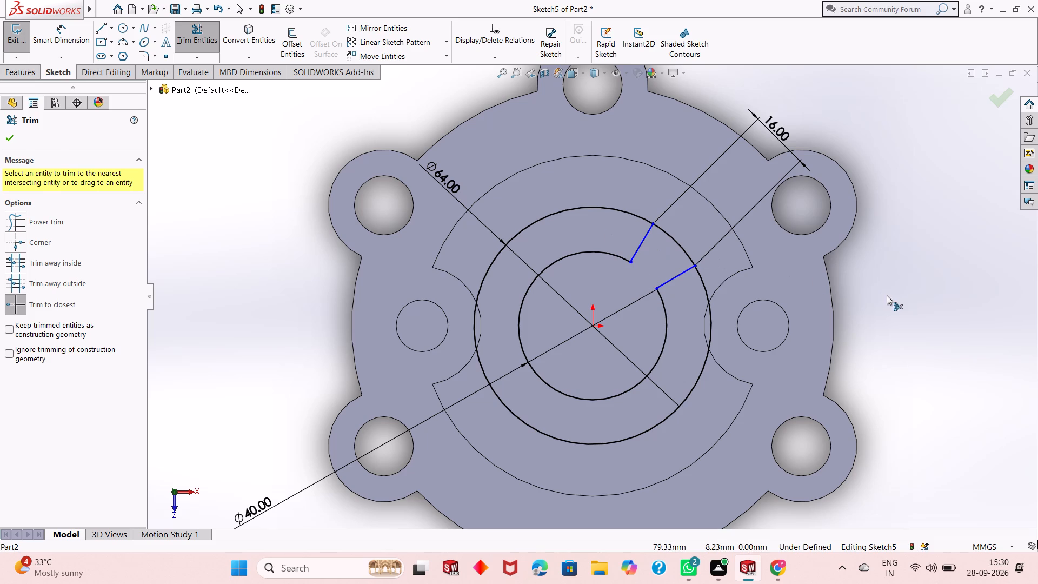
pyautogui.press('Escape')
pyautogui.press('Escape')
pyautogui.press('Escape')
pyautogui.press('Escape')
pyautogui.press('Escape')
pyautogui.press('Escape')
pyautogui.press('Escape')
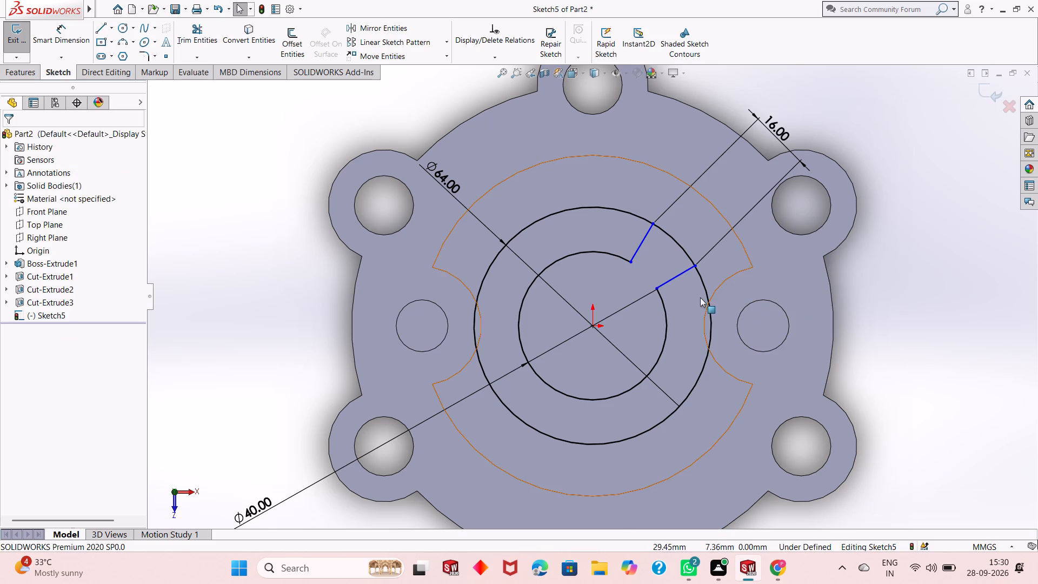
# Dimension the horizontal distance between the origin and the inner endpoint of the steeper sloped line.
pyautogui.click(68, 38)
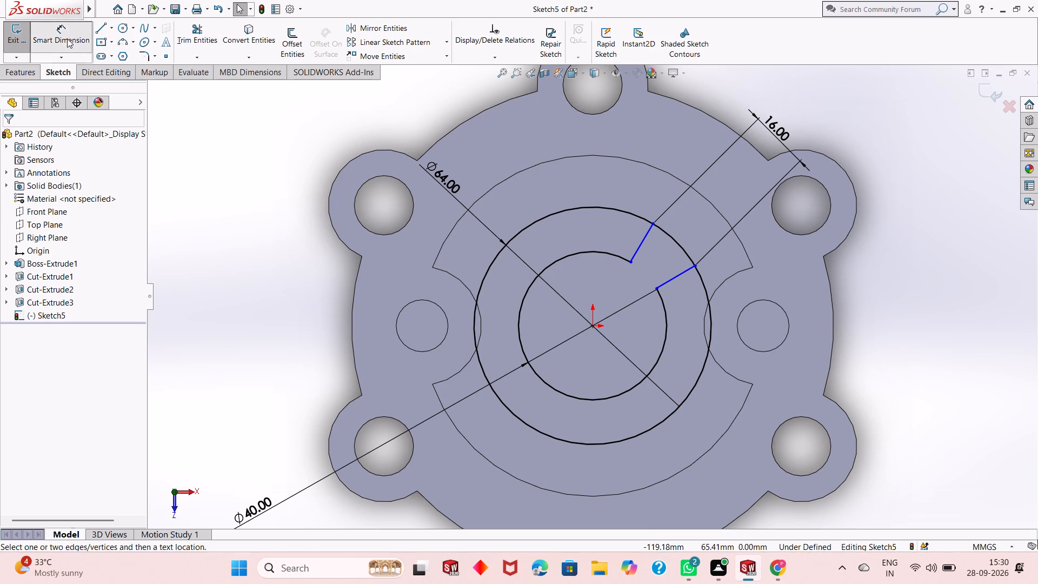
pyautogui.click(631, 264)
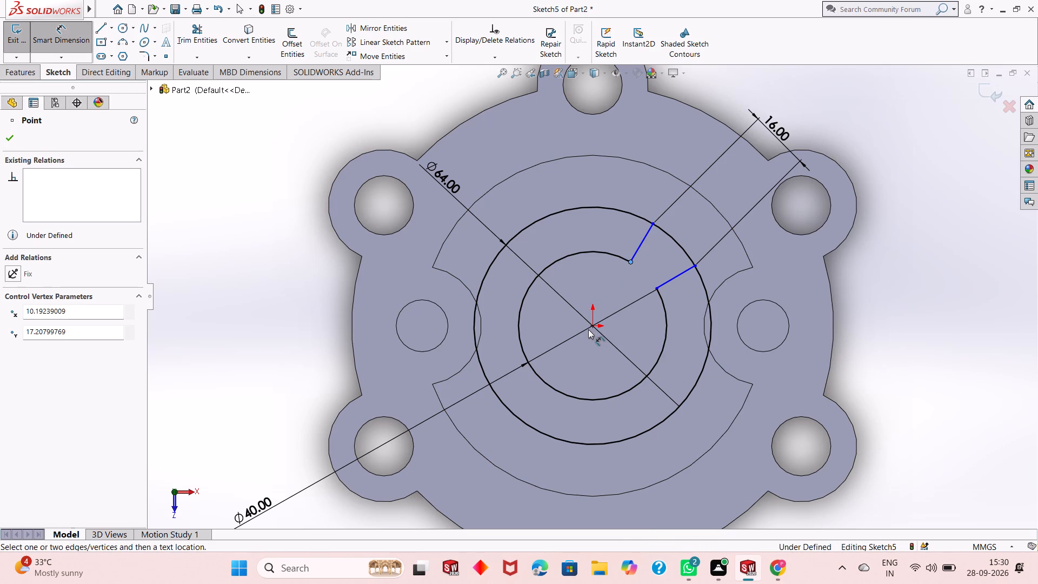
pyautogui.click(593, 327)
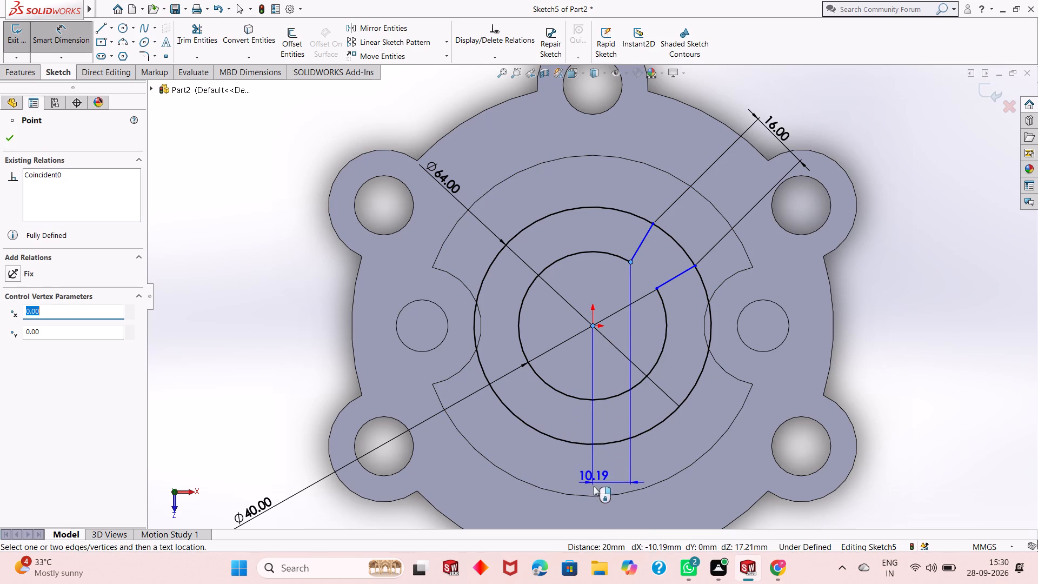
pyautogui.click(621, 508)
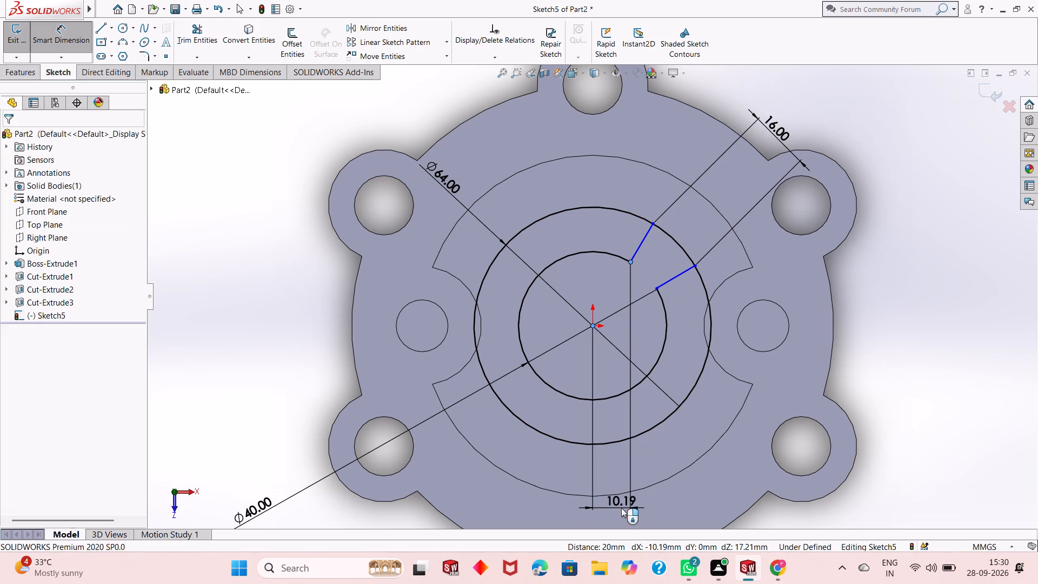
pyautogui.click(572, 486)
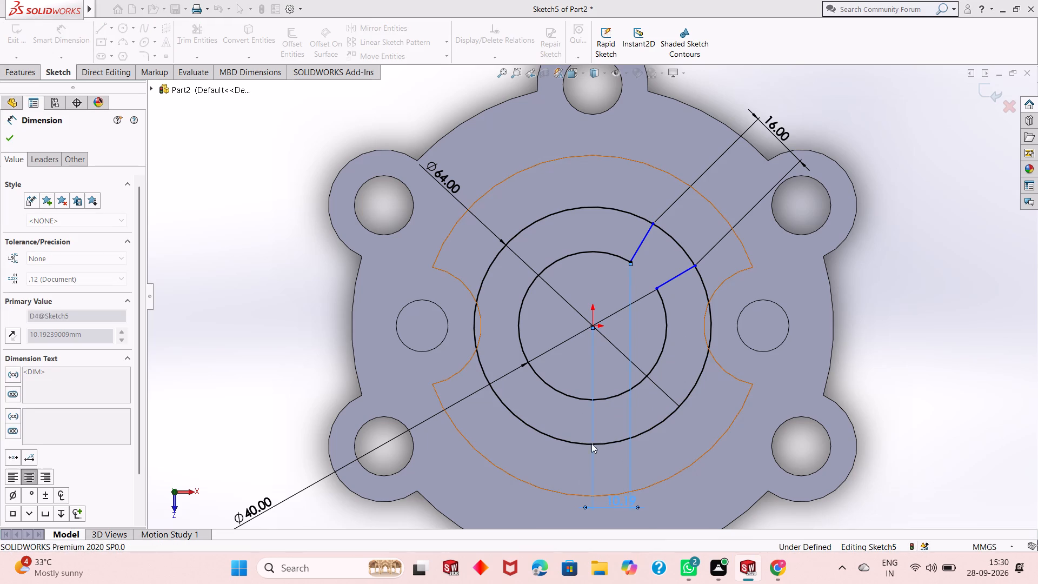
# Dimension the horizontal distance between the origin and the shallower sloped line's outer endpoint on the 64 mm circle.
pyautogui.click(594, 326)
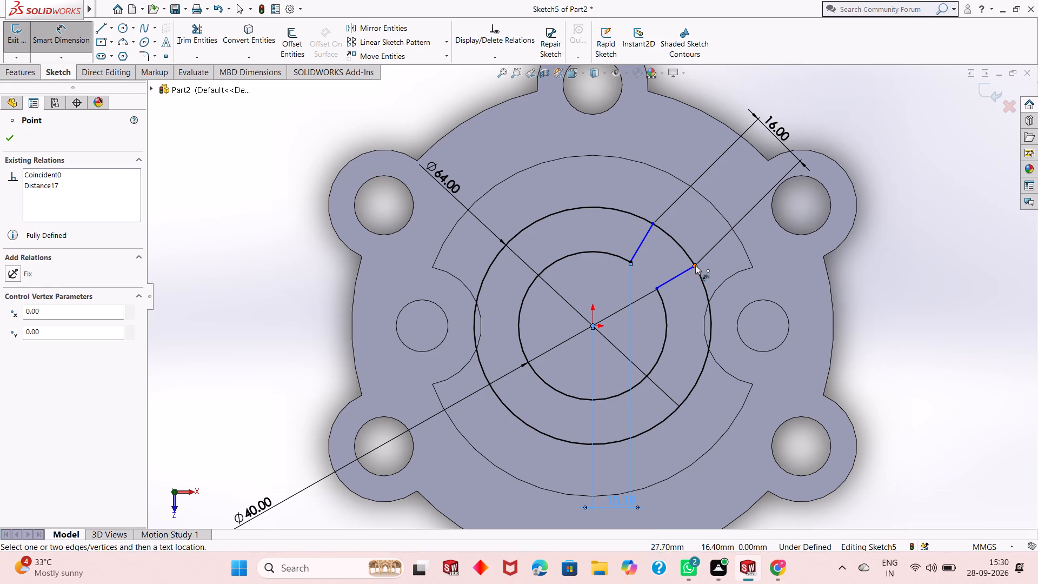
pyautogui.click(697, 267)
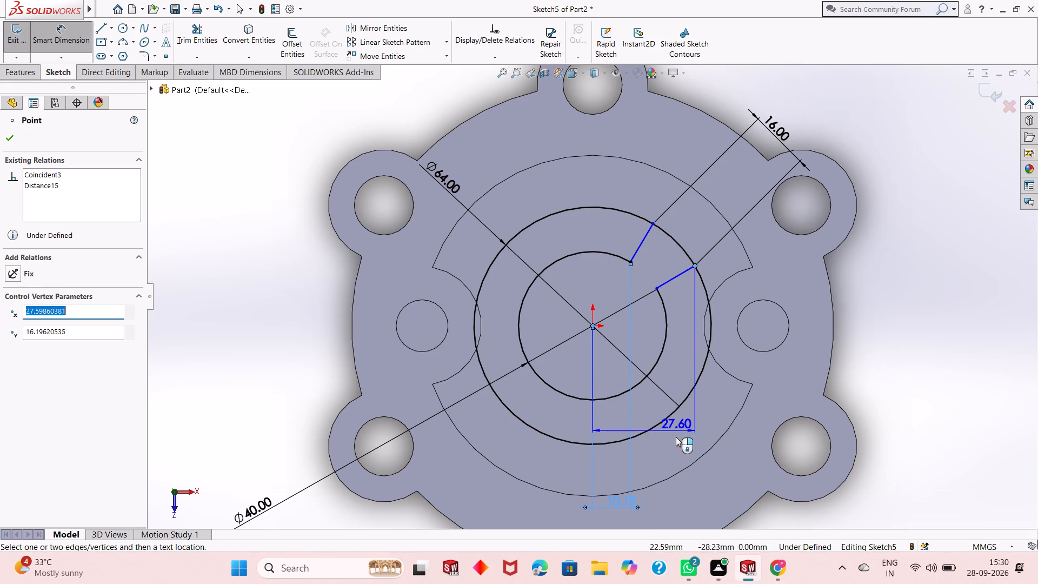
pyautogui.click(676, 446)
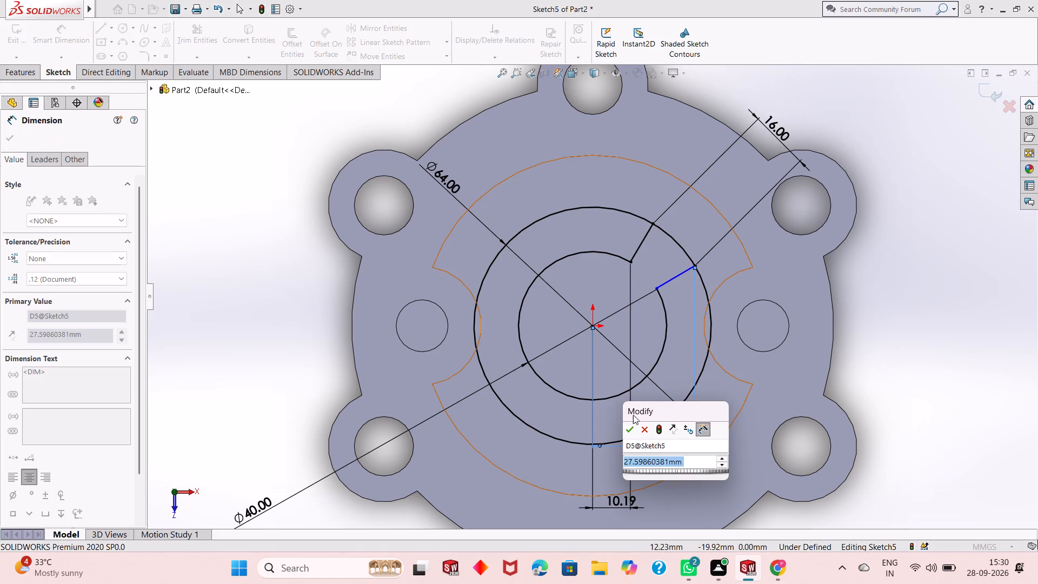
pyautogui.click(630, 428)
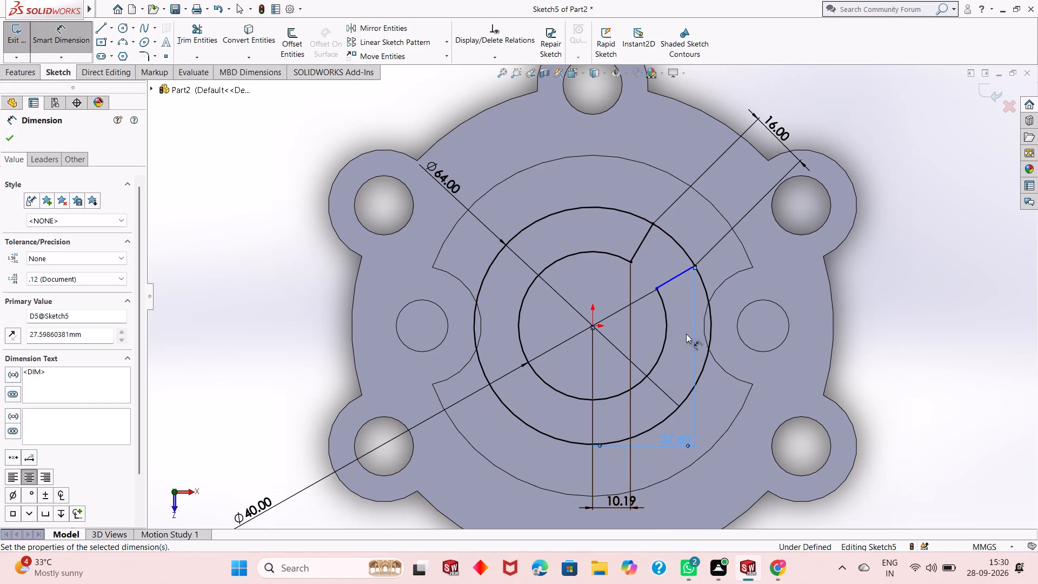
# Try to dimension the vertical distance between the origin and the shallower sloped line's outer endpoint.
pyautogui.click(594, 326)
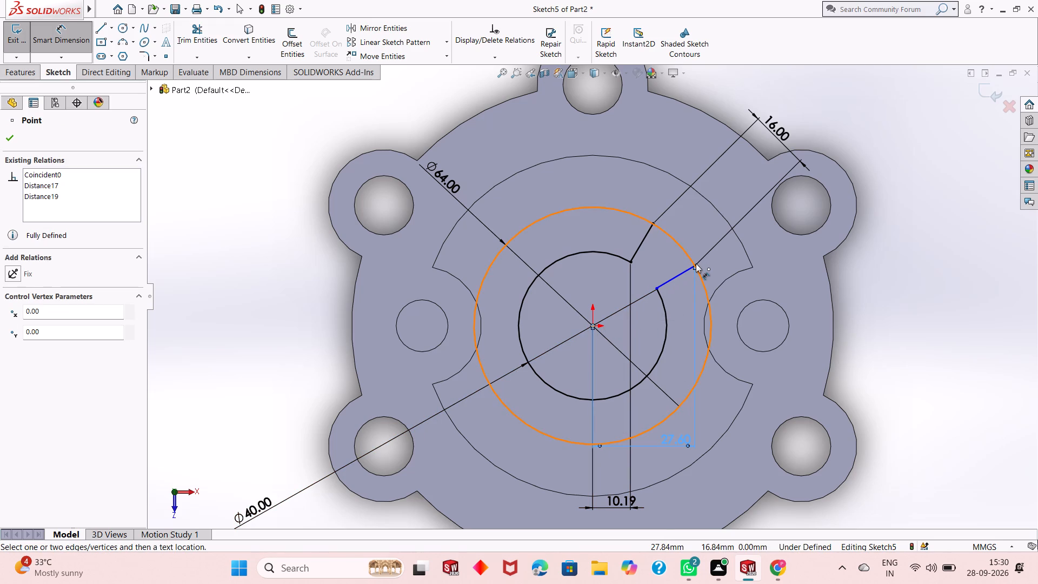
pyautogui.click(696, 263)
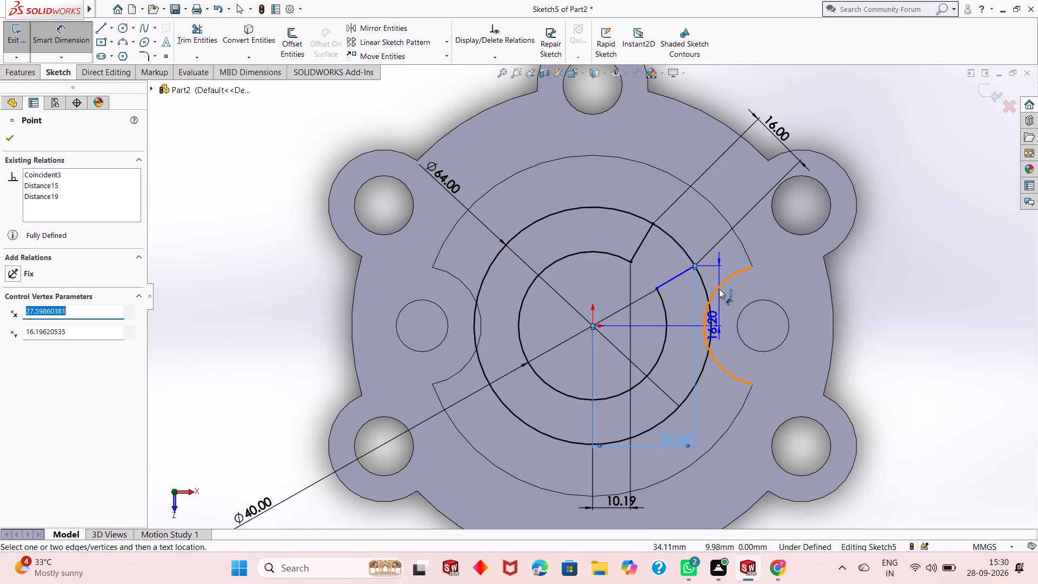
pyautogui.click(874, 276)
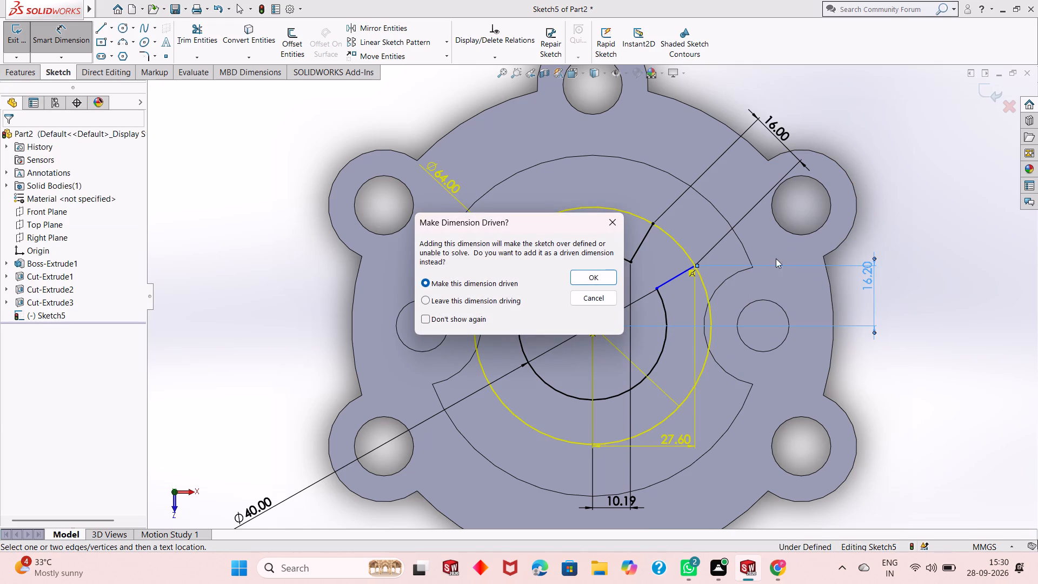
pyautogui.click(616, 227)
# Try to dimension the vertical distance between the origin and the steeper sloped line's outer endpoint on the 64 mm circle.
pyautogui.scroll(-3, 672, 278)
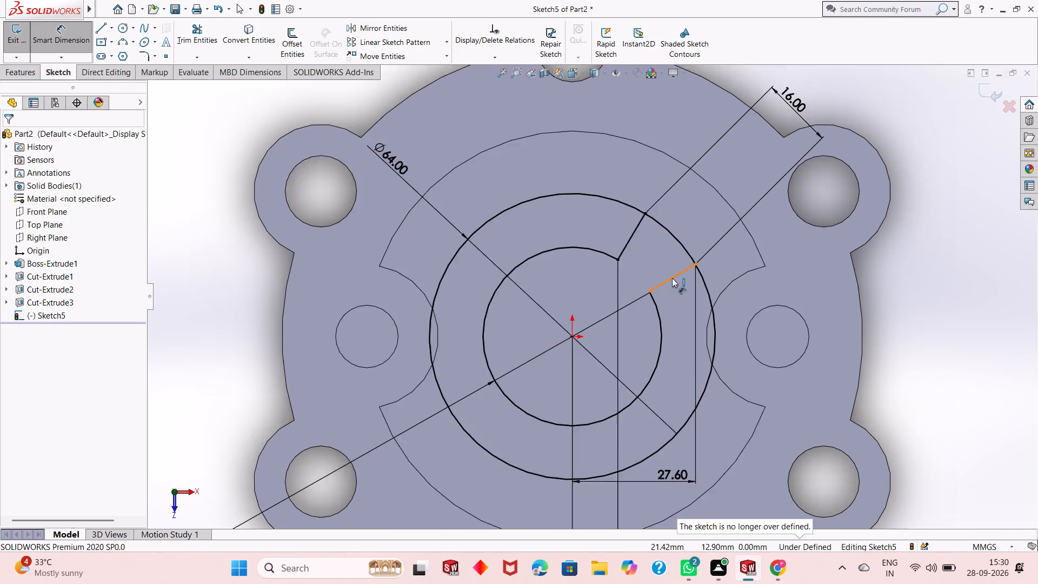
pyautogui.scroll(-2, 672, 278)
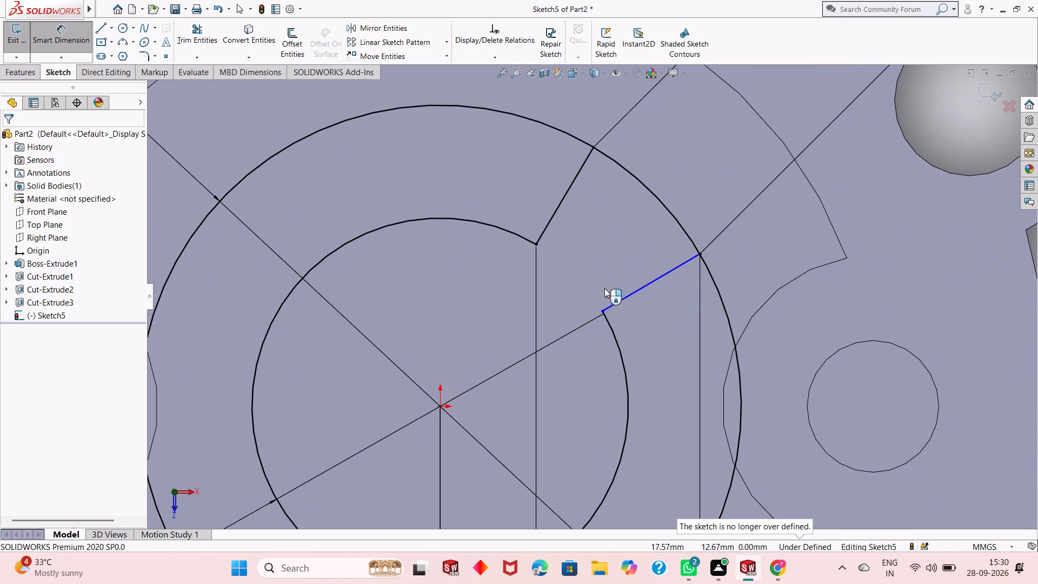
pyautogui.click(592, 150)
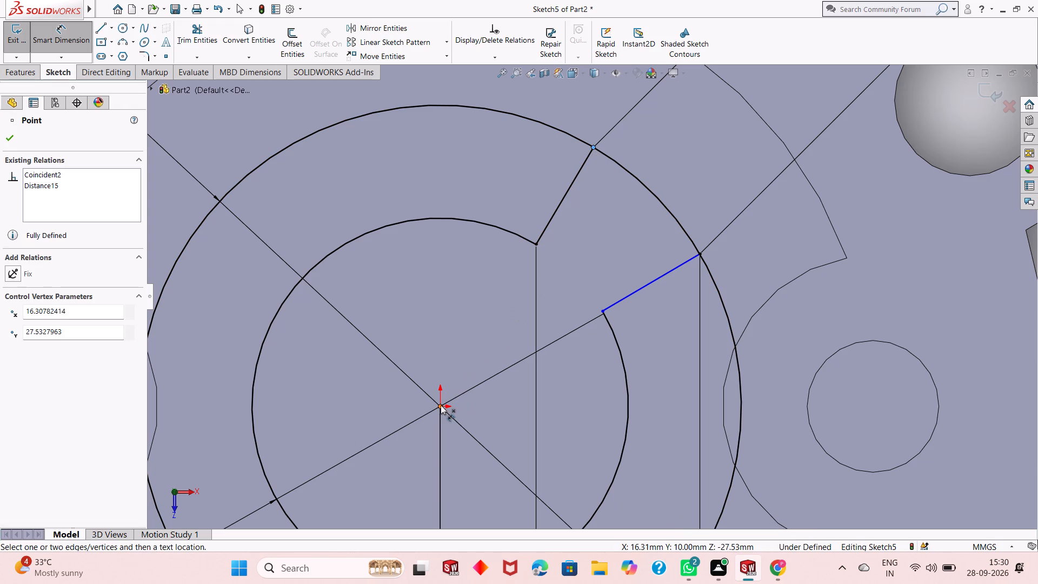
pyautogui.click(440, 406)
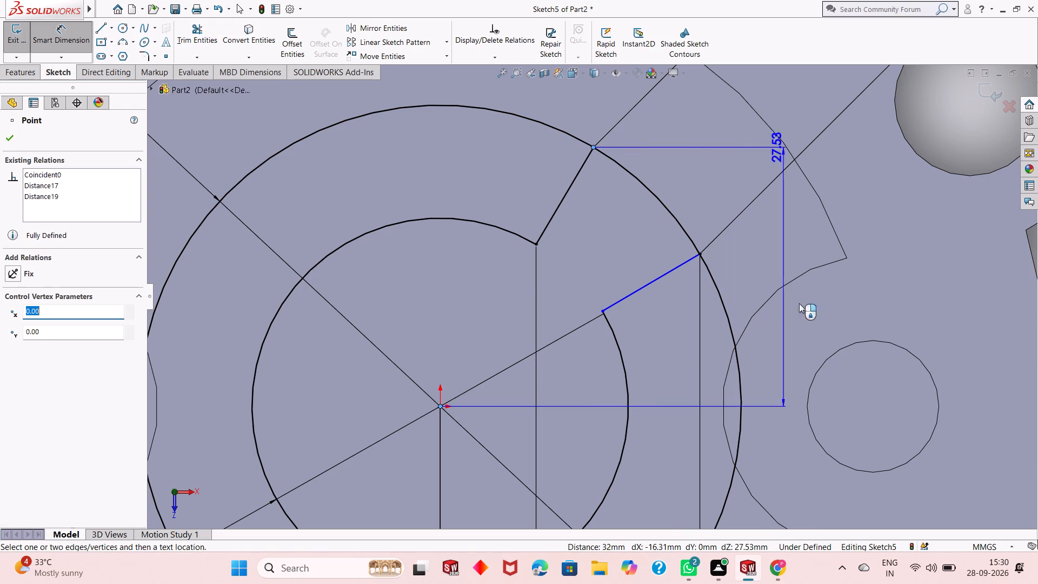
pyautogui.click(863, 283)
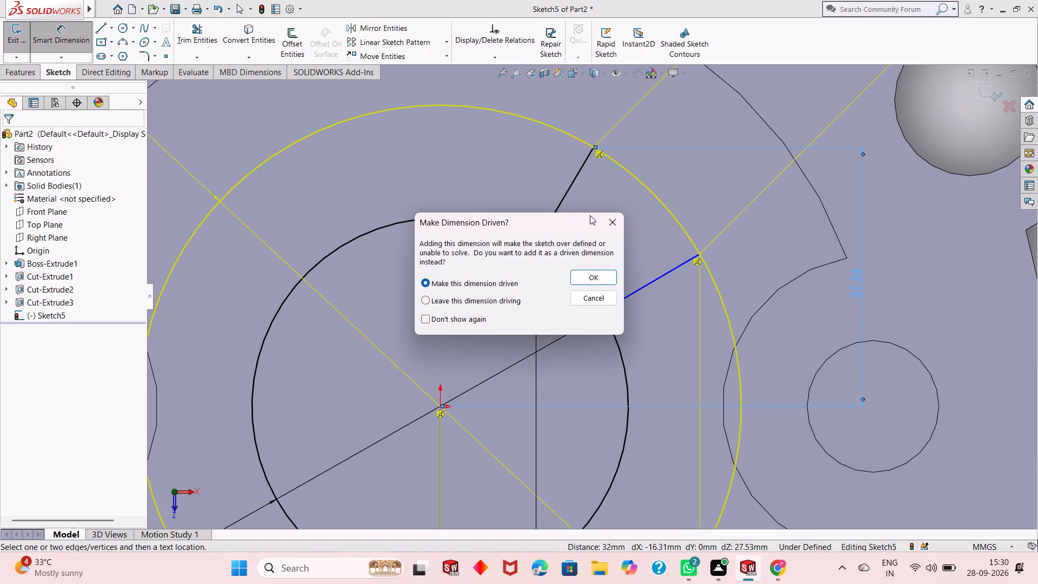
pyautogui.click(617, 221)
# Dimension the vertical distance between the origin and the inner endpoint of the shallower sloped line.
pyautogui.scroll(1, 558, 312)
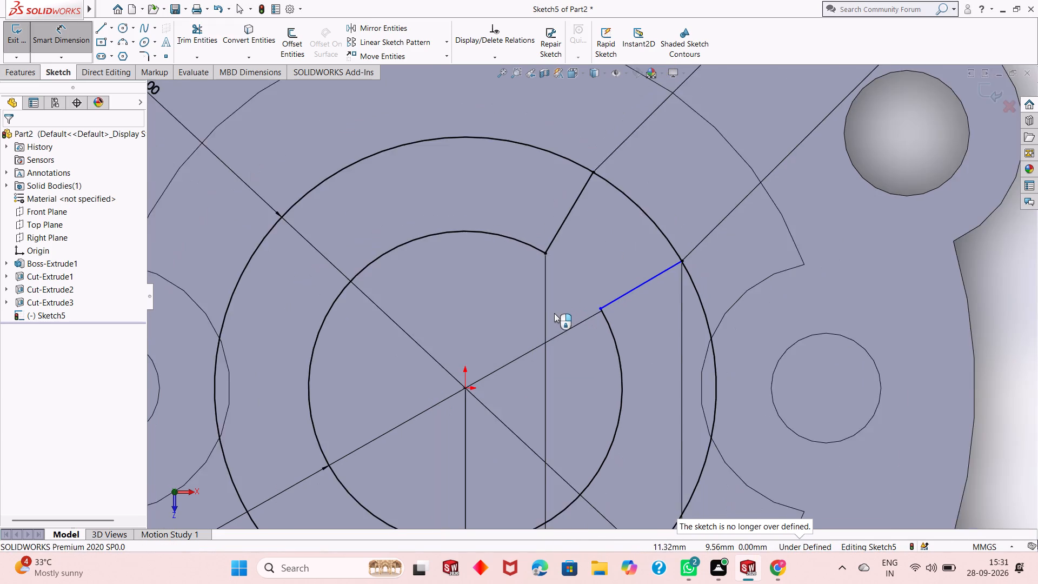
pyautogui.scroll(1, 554, 313)
pyautogui.scroll(1, 572, 353)
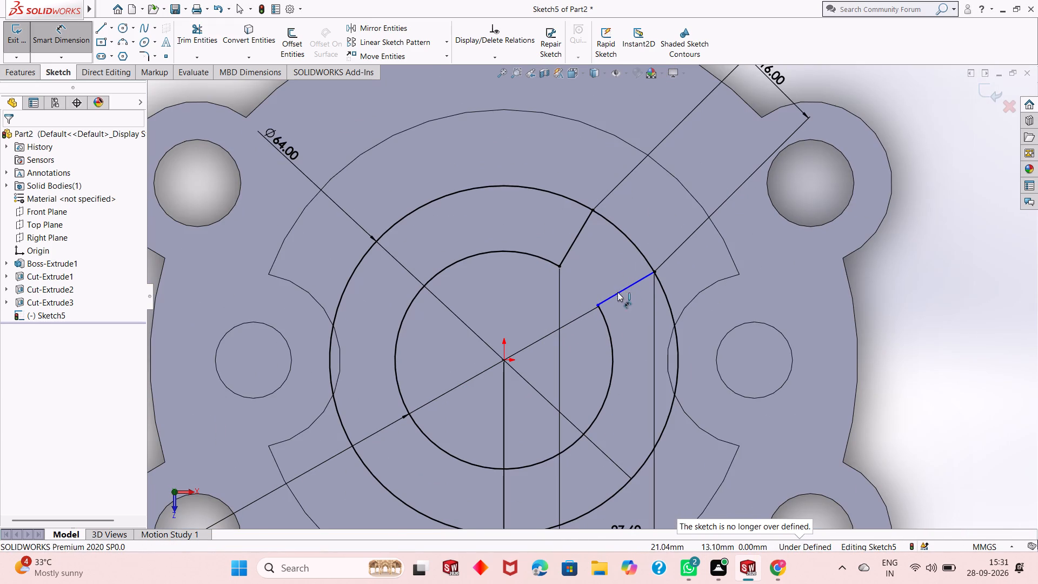
pyautogui.click(600, 304)
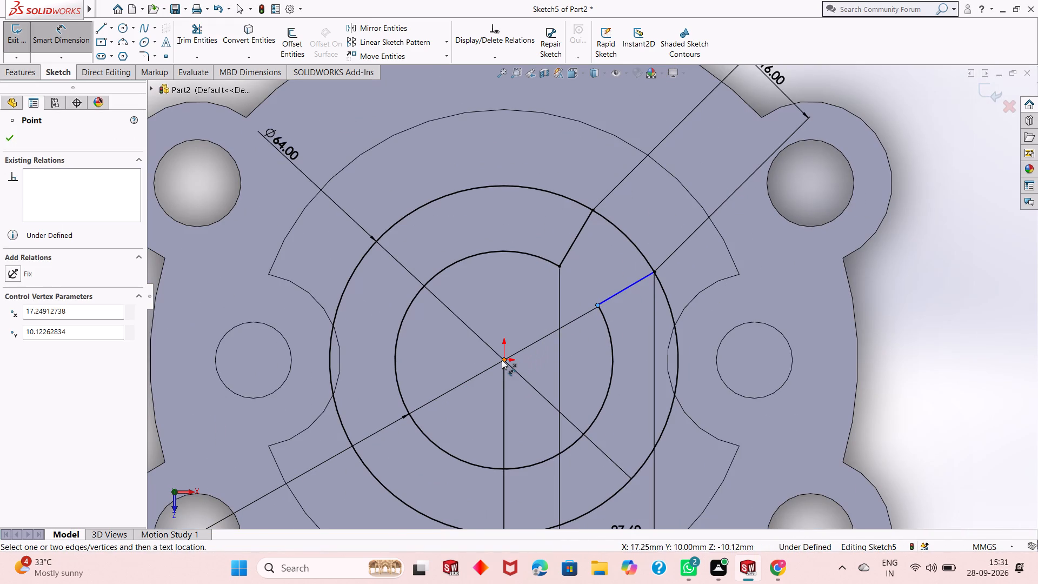
pyautogui.click(502, 360)
pyautogui.click(635, 326)
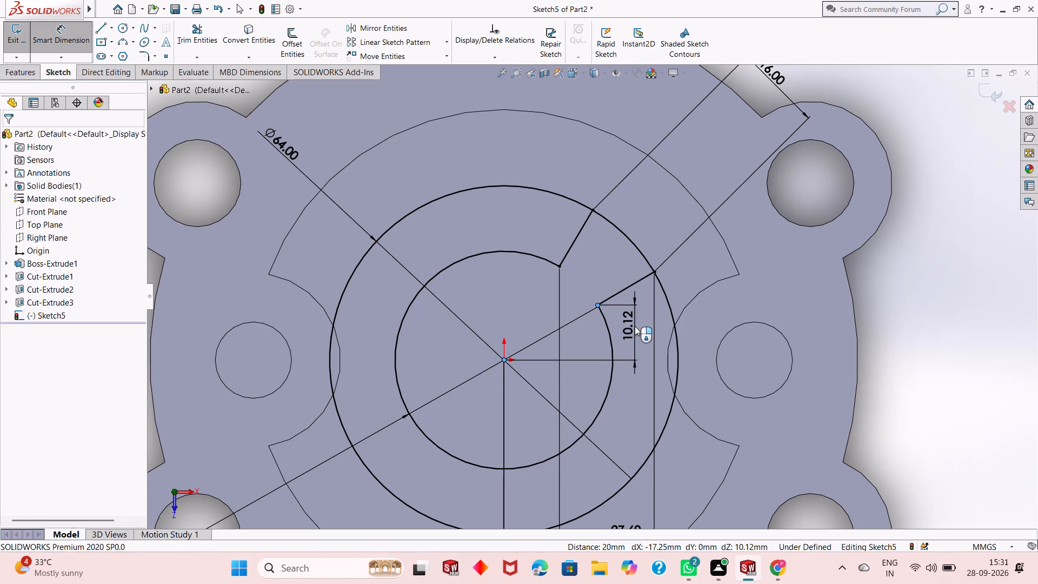
pyautogui.click(588, 308)
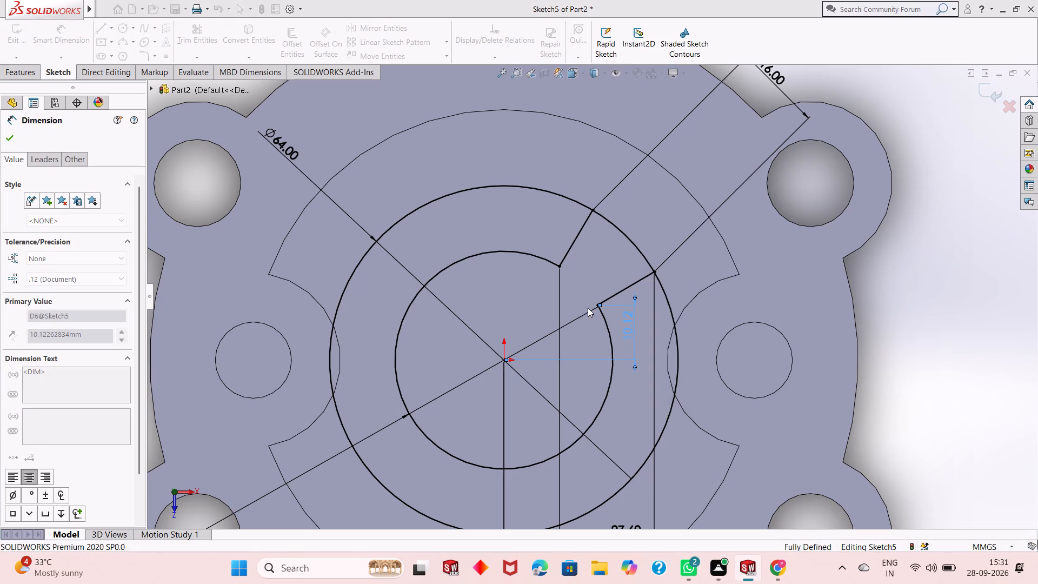
pyautogui.scroll(1, 594, 335)
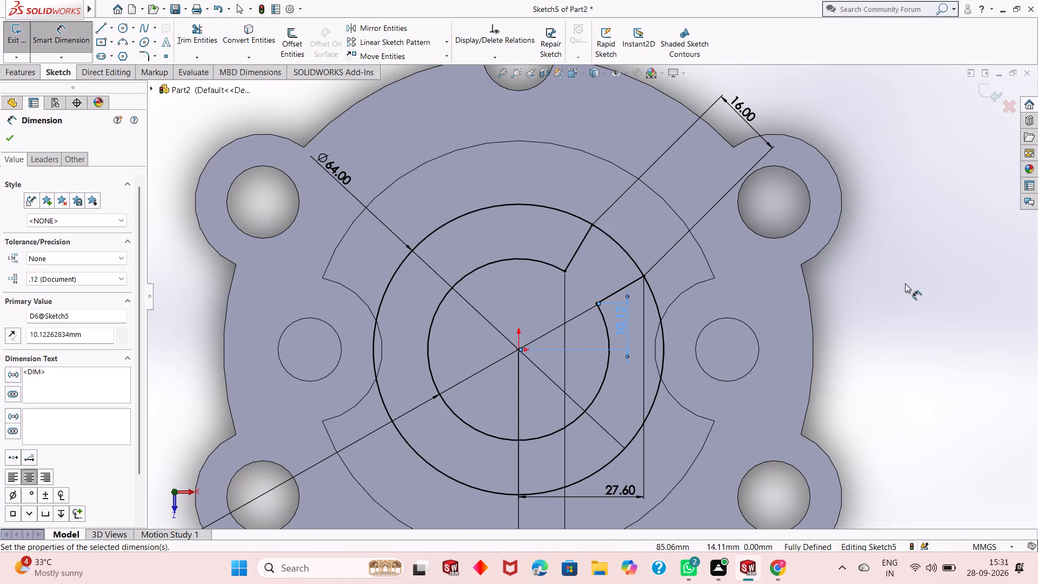
pyautogui.rightClick(905, 283)
pyautogui.click(921, 318)
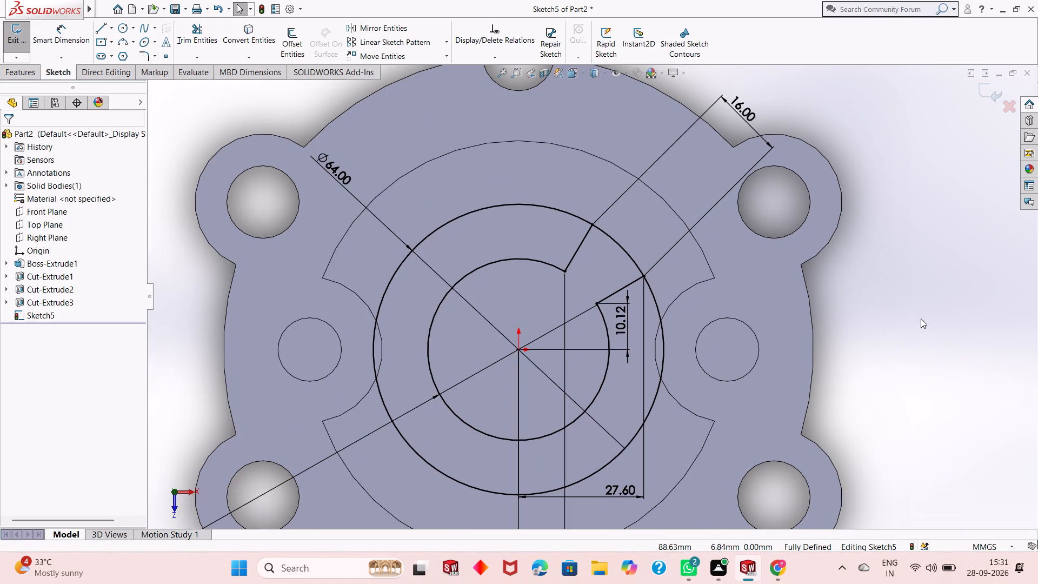
# Circular-pattern the two sloped lines about the origin with 4 equally spaced instances over 360°.
pyautogui.scroll(3, 578, 370)
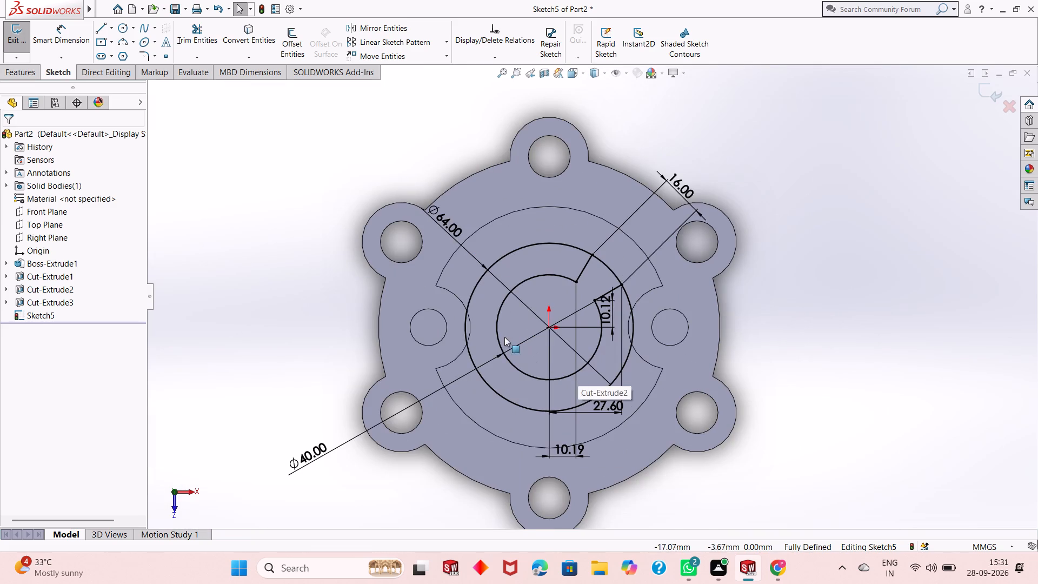
pyautogui.scroll(-1, 587, 339)
pyautogui.scroll(-1, 541, 306)
pyautogui.press('Escape')
pyautogui.press('Escape')
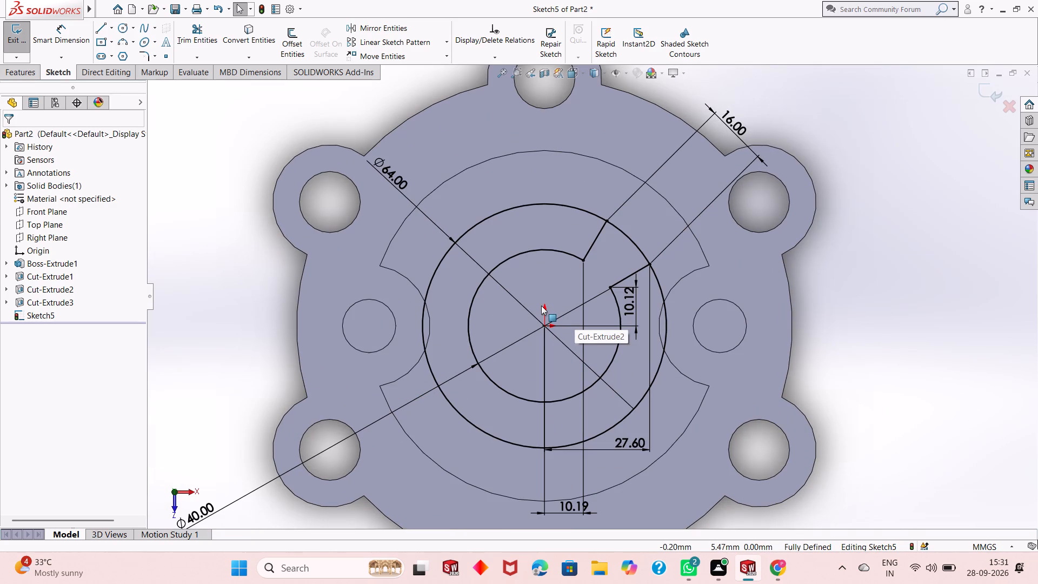
pyautogui.press('Escape')
pyautogui.press('Escape')
pyautogui.click(601, 236)
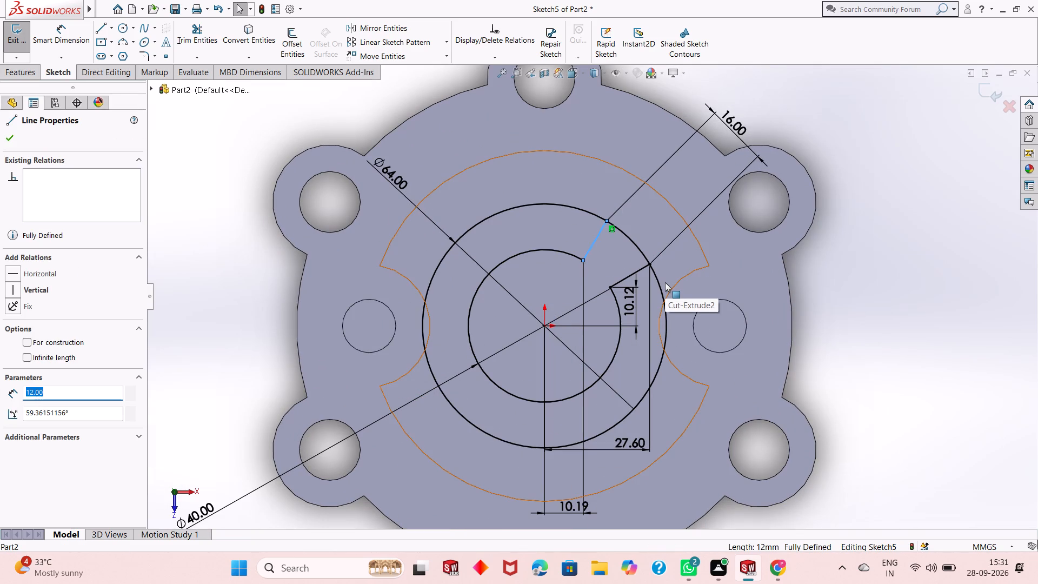
pyautogui.keyDown('ctrl'); pyautogui.click(626, 276); pyautogui.keyUp('ctrl')
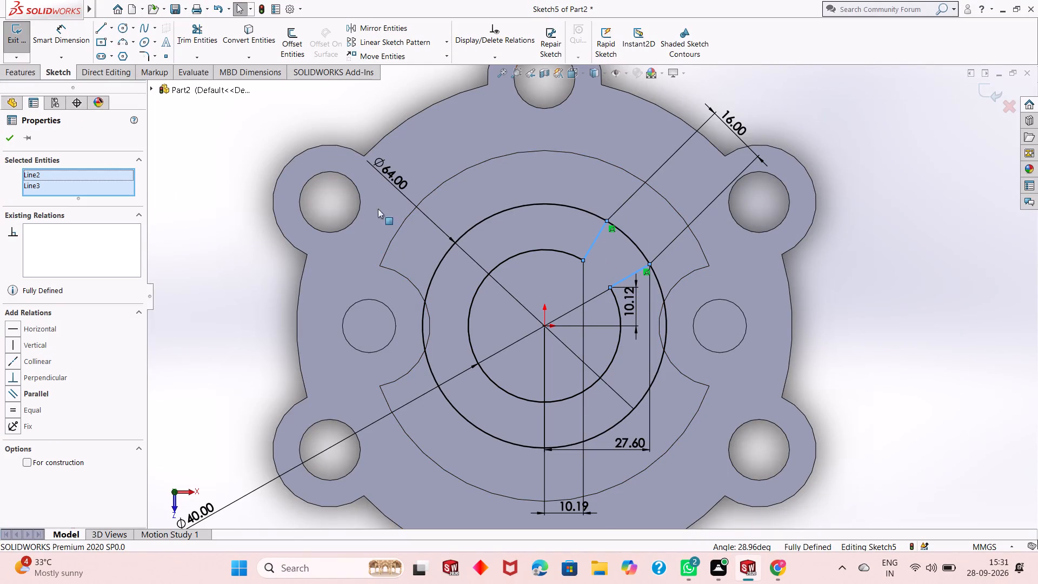
pyautogui.scroll(-1, 563, 311)
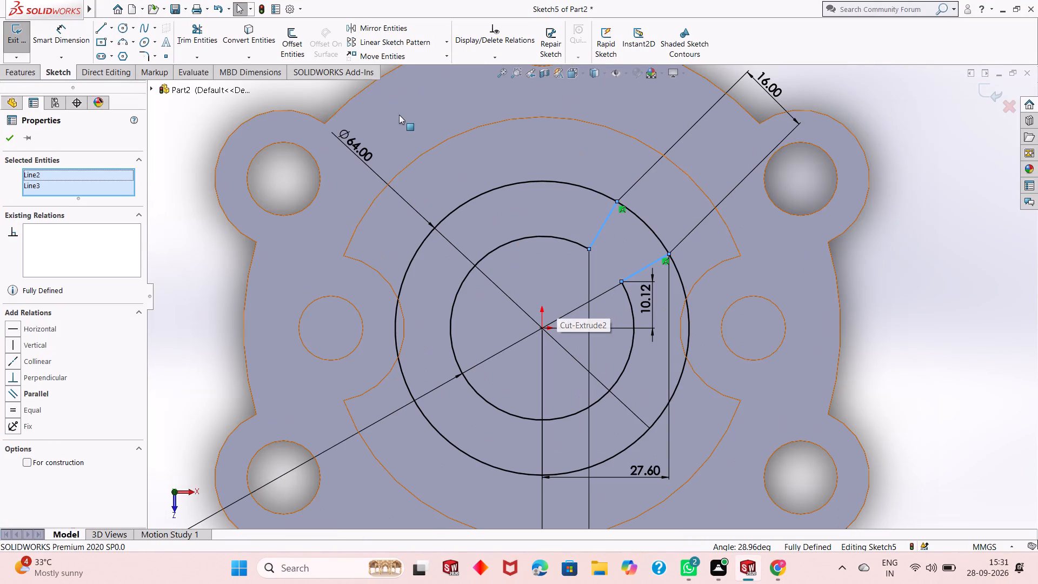
pyautogui.click(446, 42)
pyautogui.click(448, 65)
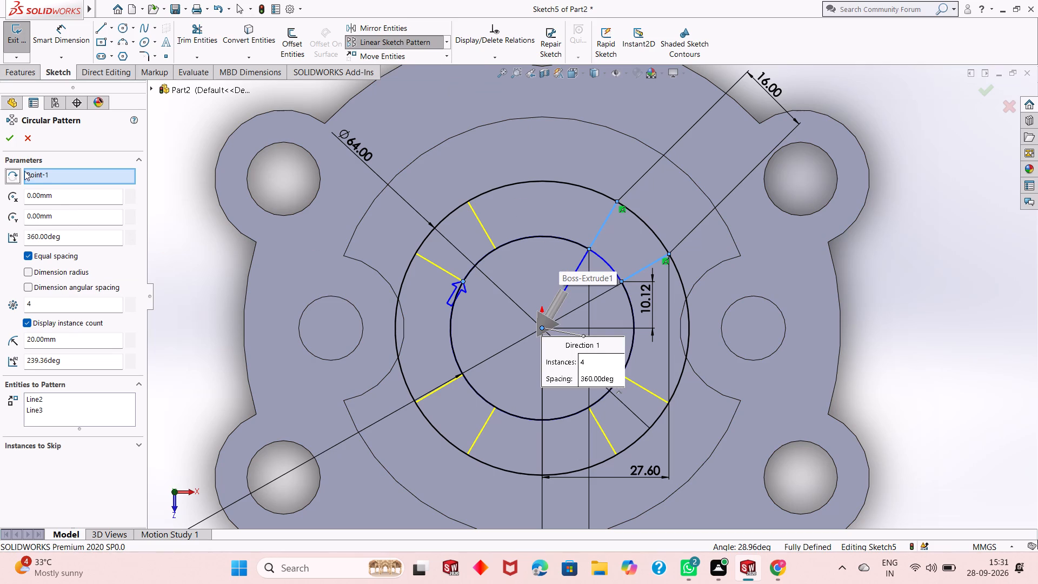
pyautogui.click(11, 140)
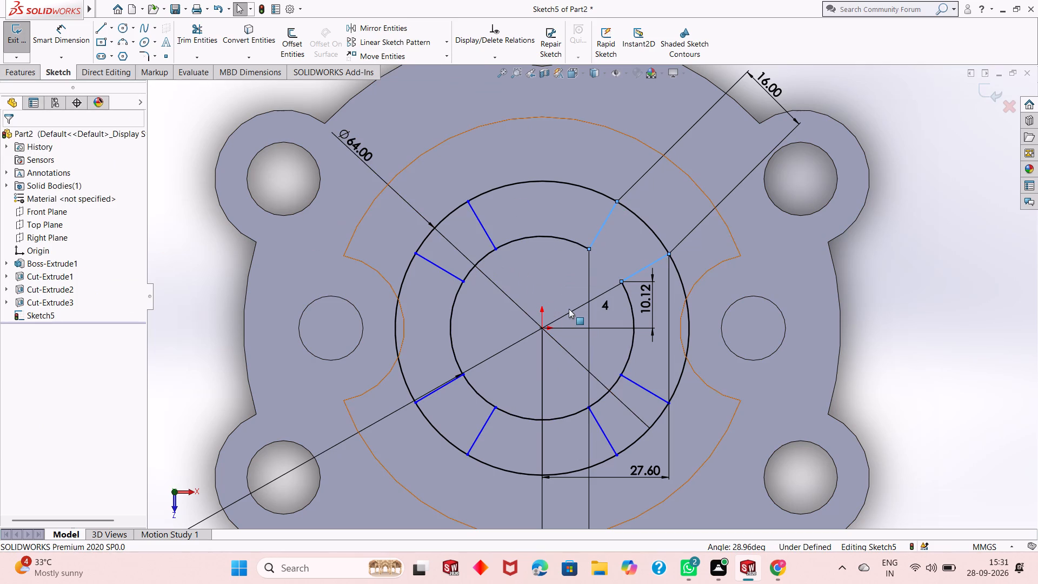
pyautogui.press('Escape')
# Examine the patterned line pairs between the 40 mm and 64 mm circles.
pyautogui.scroll(-1, 571, 296)
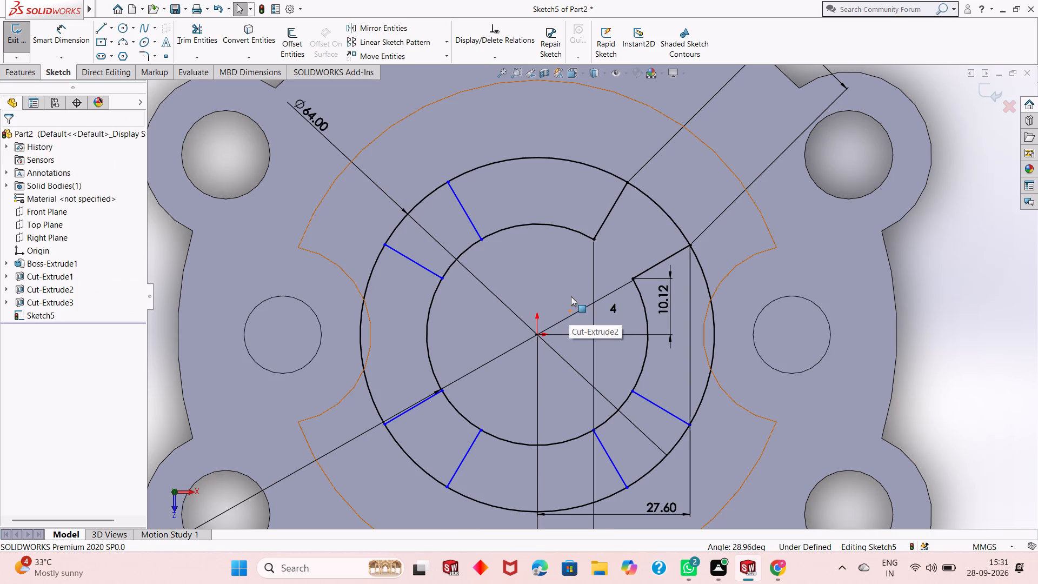
pyautogui.scroll(-1, 571, 296)
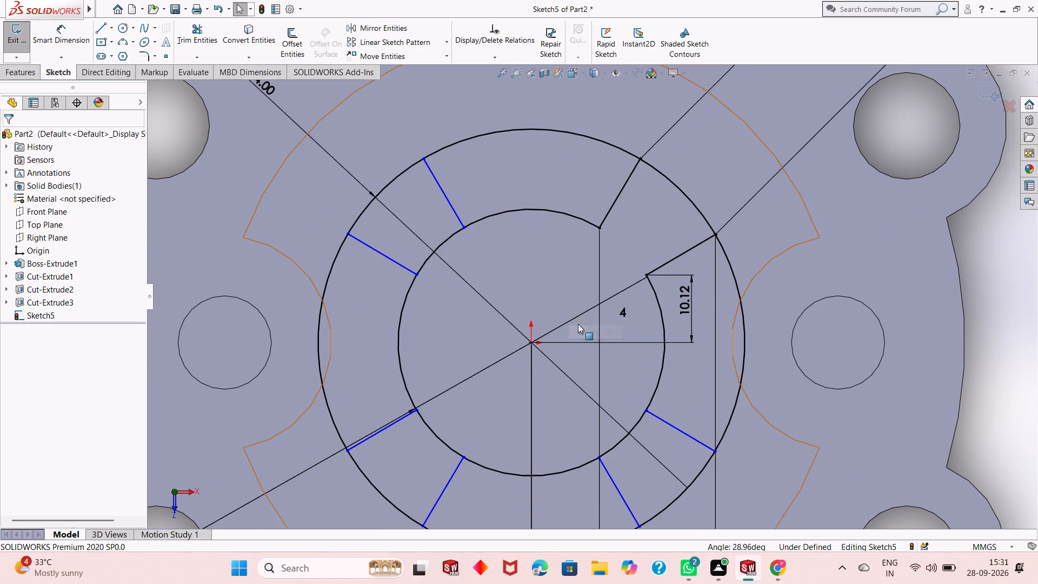
pyautogui.scroll(3, 578, 324)
pyautogui.scroll(-1, 572, 318)
pyautogui.scroll(1, 571, 316)
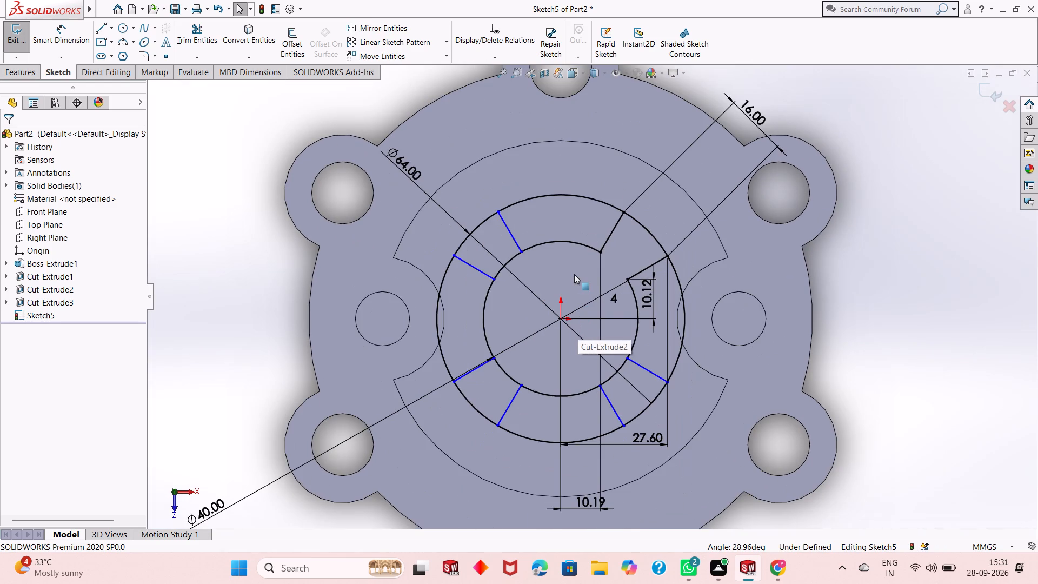
pyautogui.scroll(-1, 574, 274)
pyautogui.scroll(2, 584, 295)
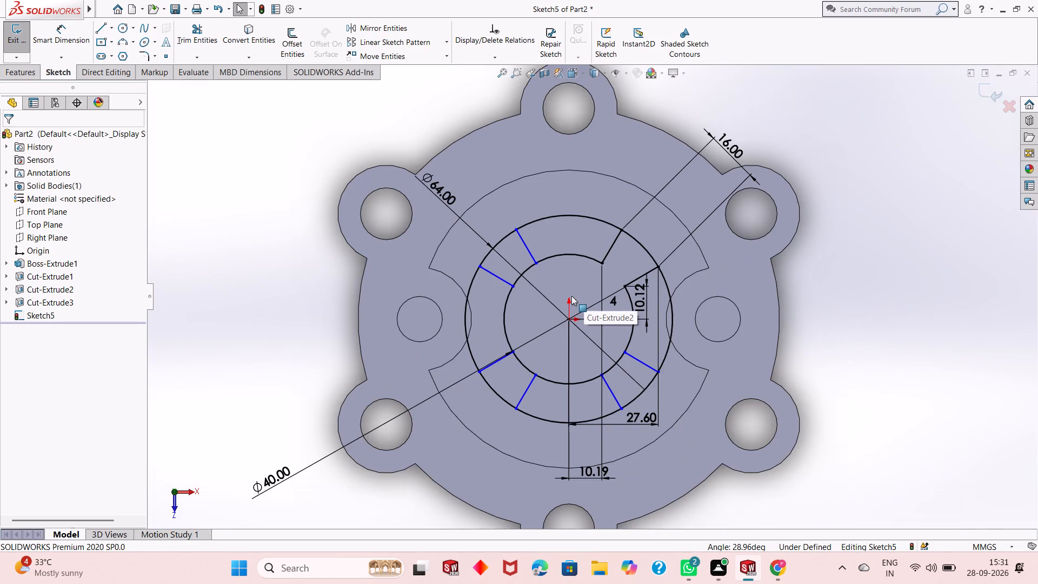
pyautogui.scroll(-1, 571, 296)
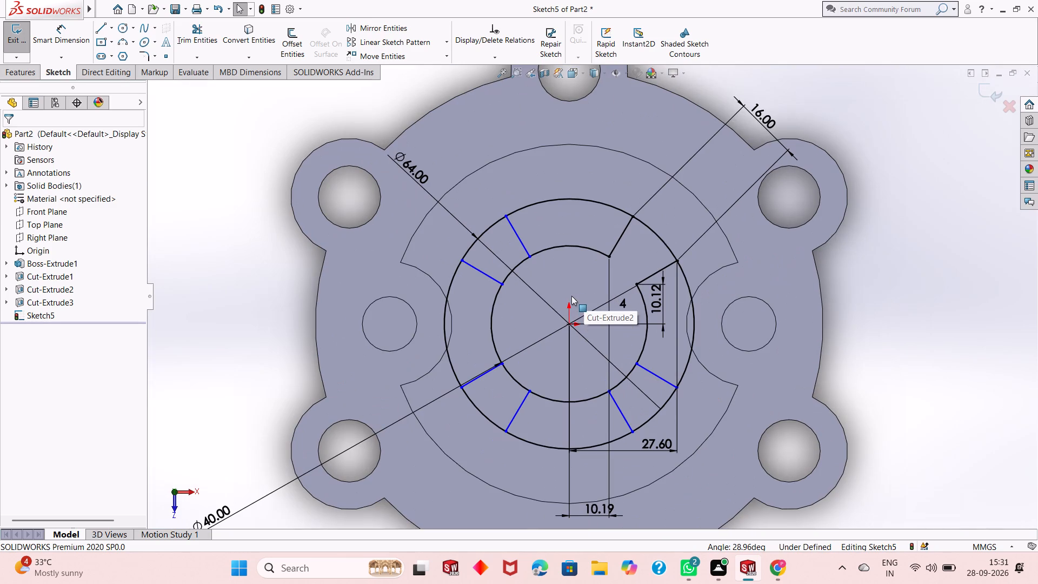
pyautogui.scroll(1, 571, 303)
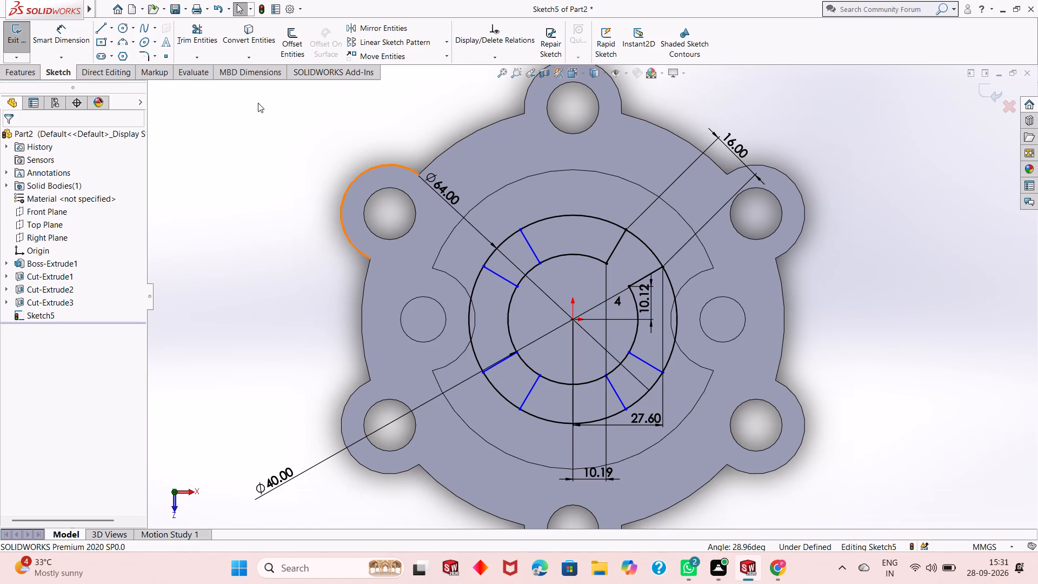
# Trim the 64 mm circle between the line pairs and the 40 mm circle within them, leaving one closed four-armed profile.
pyautogui.click(204, 33)
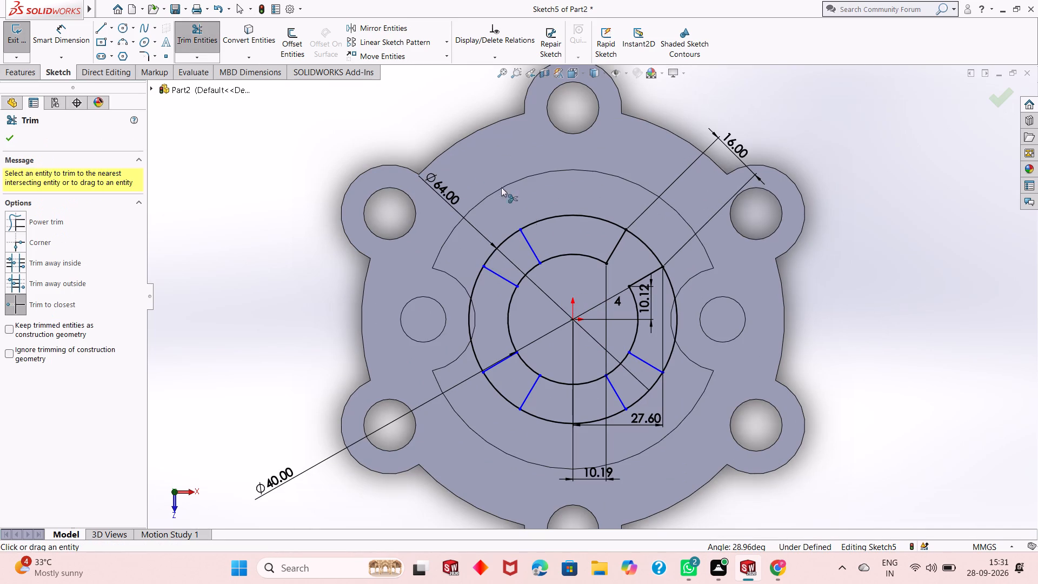
pyautogui.scroll(-1, 557, 290)
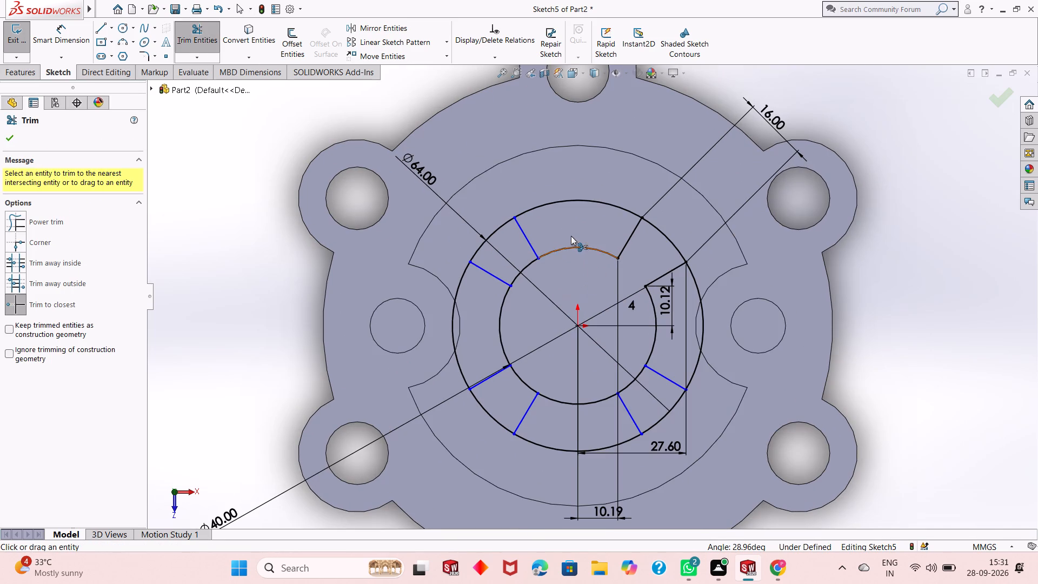
pyautogui.scroll(-1, 571, 236)
pyautogui.click(586, 197)
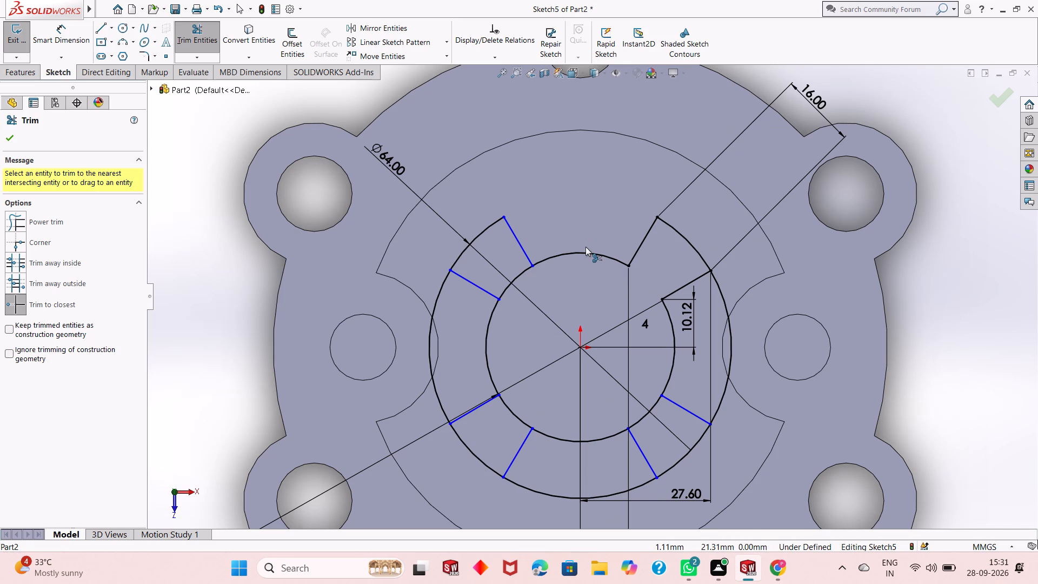
pyautogui.click(522, 271)
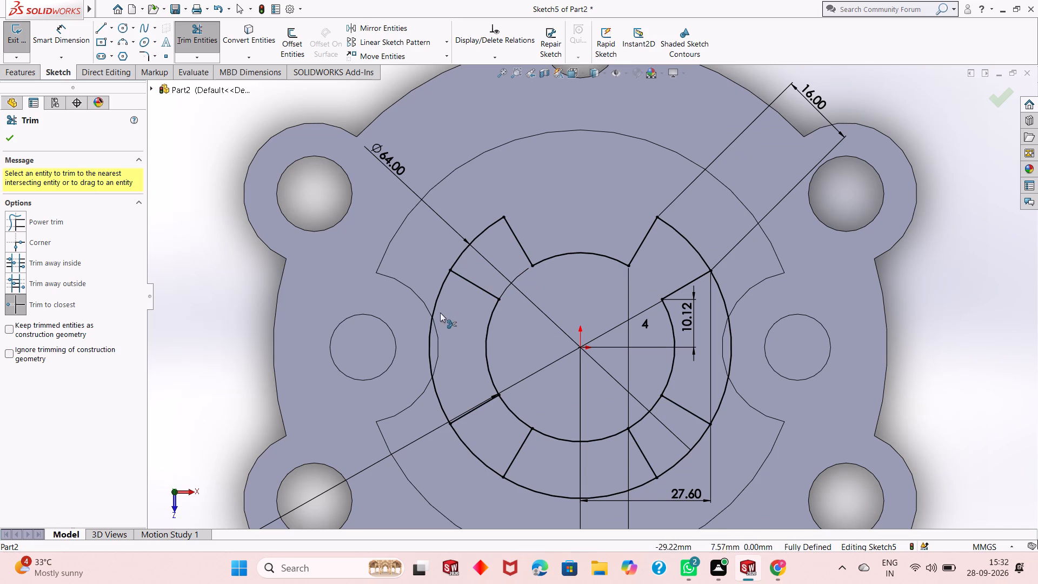
pyautogui.click(430, 321)
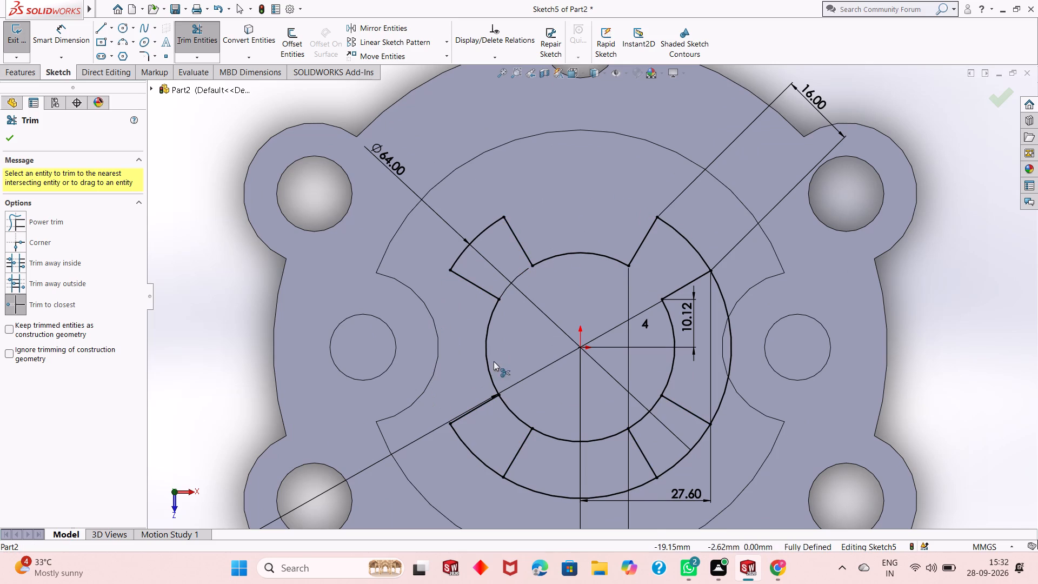
pyautogui.click(508, 406)
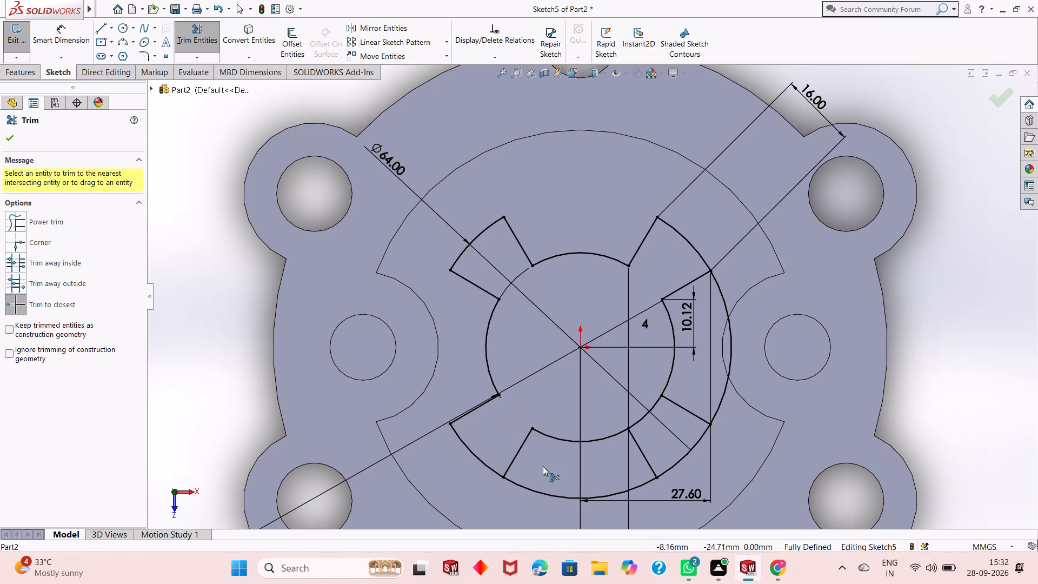
pyautogui.click(547, 492)
pyautogui.click(649, 416)
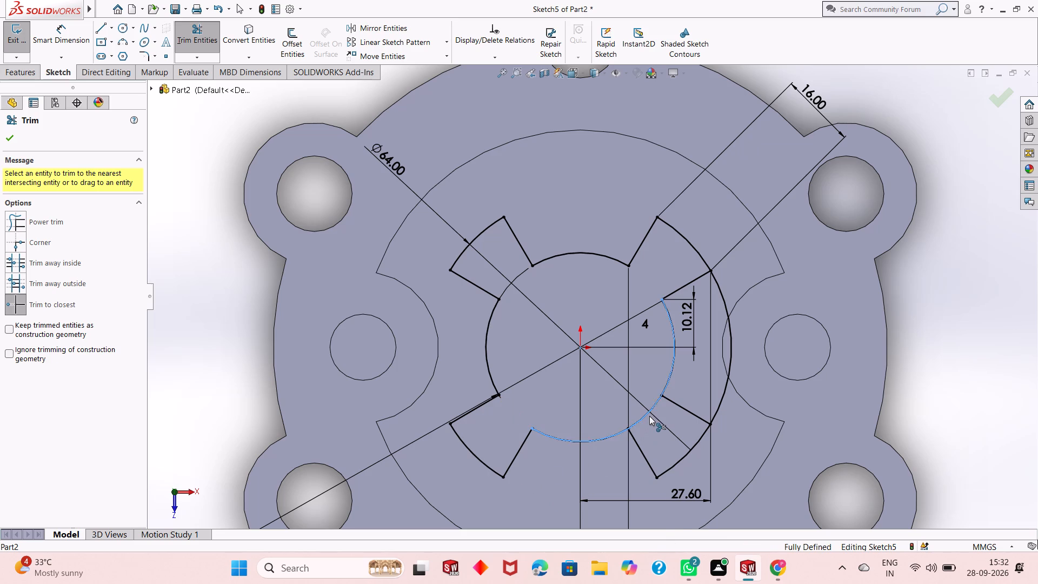
pyautogui.click(726, 381)
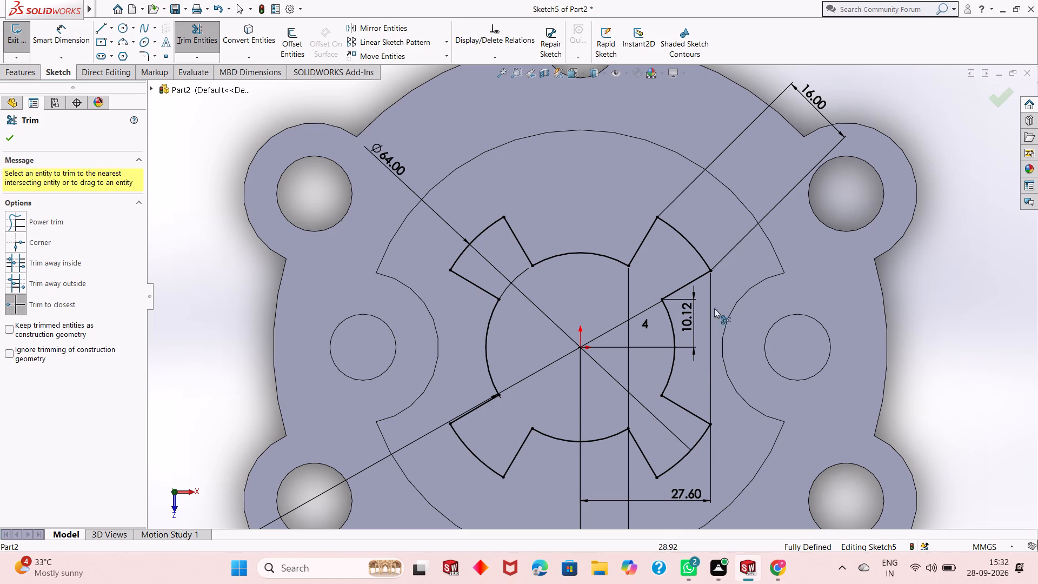
pyautogui.rightClick(934, 286)
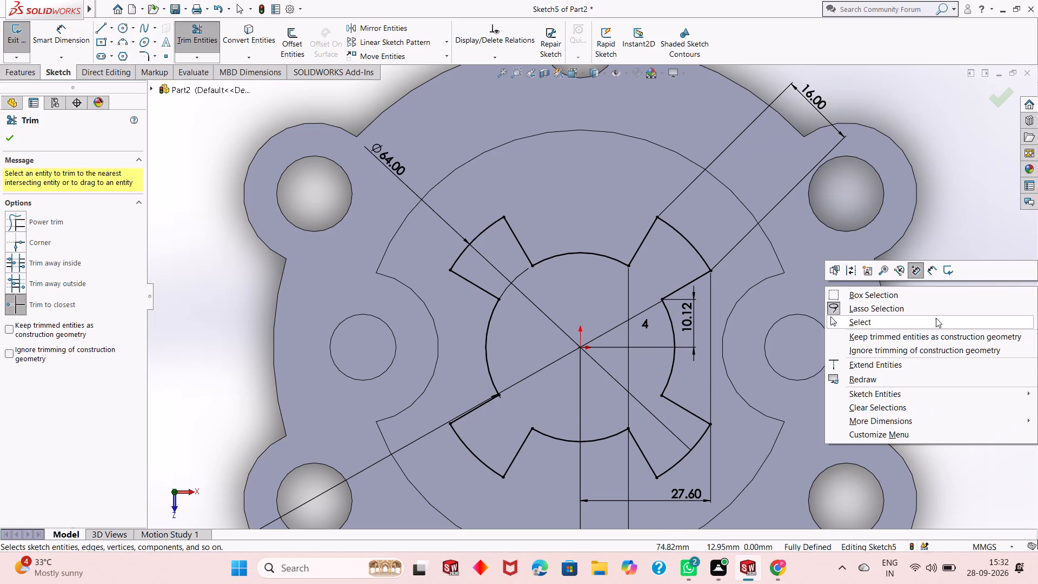
pyautogui.click(936, 318)
# Extrude the four-armed profile up from the pocket floor as a 15 mm blind boss merged with the disc.
pyautogui.scroll(1, 643, 360)
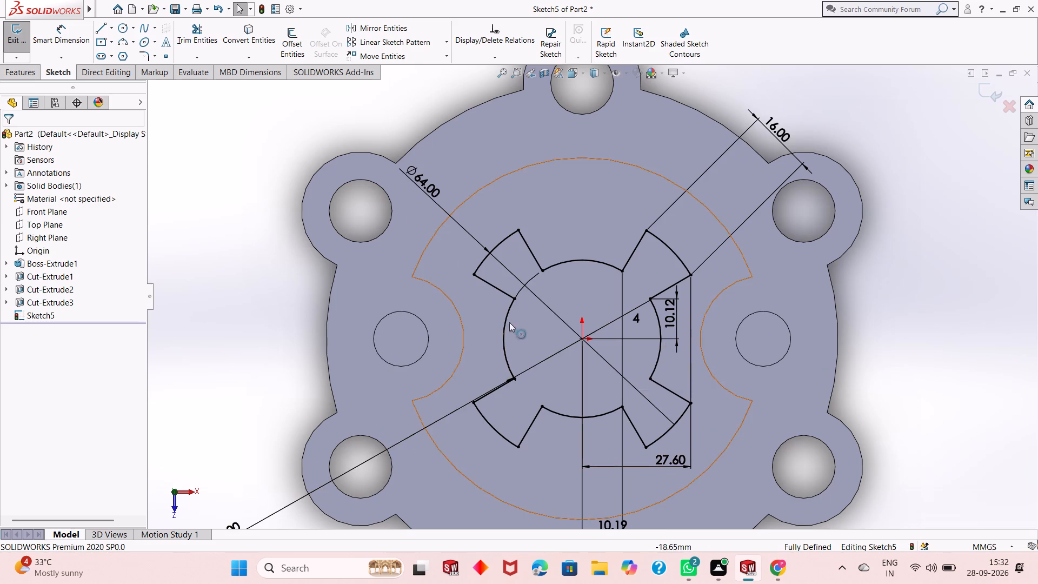
pyautogui.scroll(-5, 492, 389)
pyautogui.scroll(-2, 576, 350)
pyautogui.scroll(3, 576, 350)
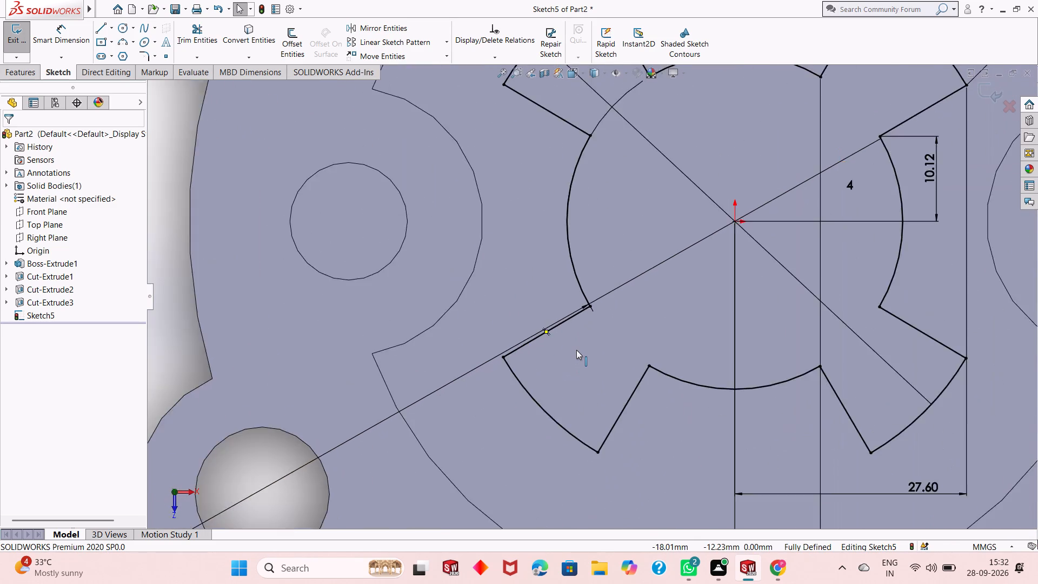
pyautogui.scroll(6, 576, 350)
pyautogui.scroll(-1, 667, 288)
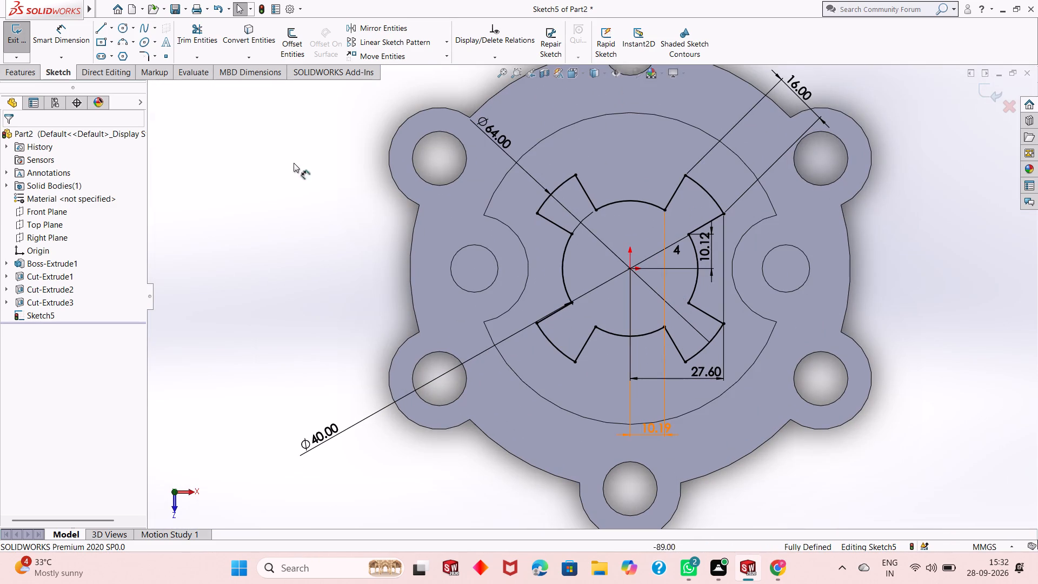
pyautogui.click(23, 71)
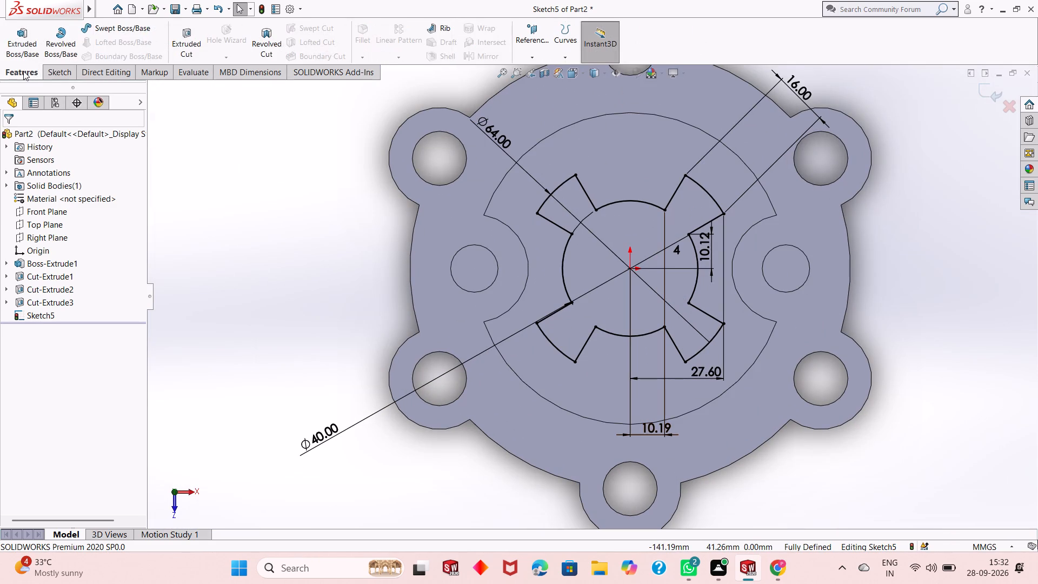
pyautogui.click(20, 44)
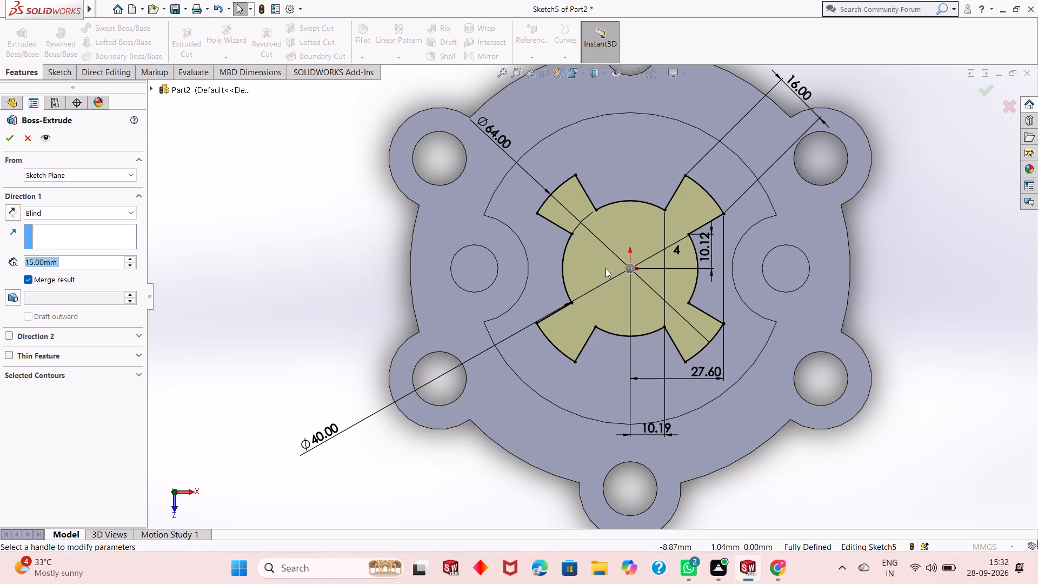
pyautogui.moveTo(667, 307); pyautogui.dragTo(707, 192, button='middle')
pyautogui.scroll(-3, 680, 178)
pyautogui.moveTo(761, 272); pyautogui.dragTo(754, 278, button='middle')
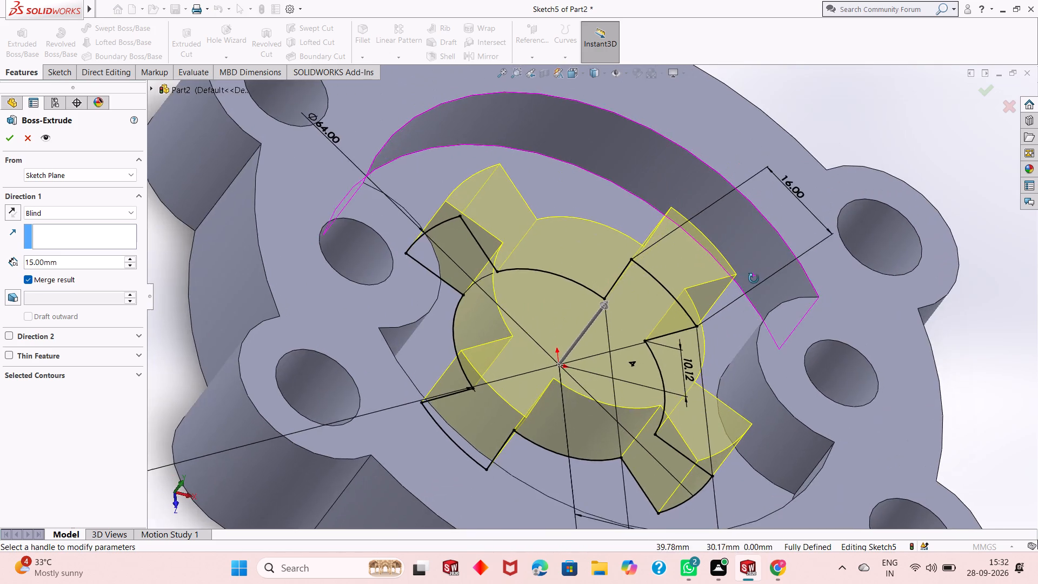
pyautogui.moveTo(754, 278); pyautogui.dragTo(762, 255, button='middle')
pyautogui.scroll(2, 672, 361)
pyautogui.moveTo(693, 333); pyautogui.dragTo(690, 387, button='middle')
pyautogui.scroll(1, 645, 376)
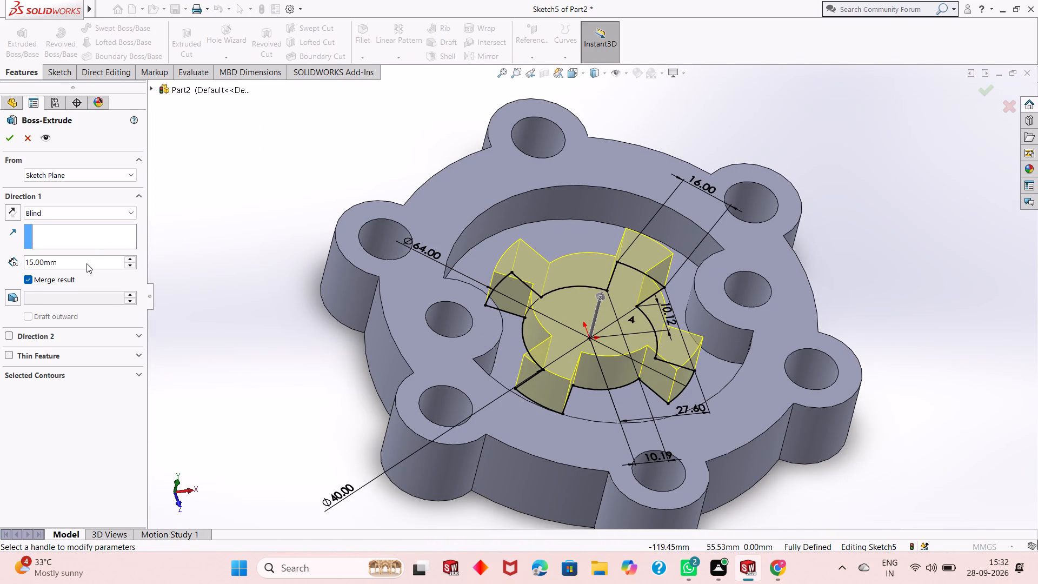
pyautogui.doubleClick(70, 259)
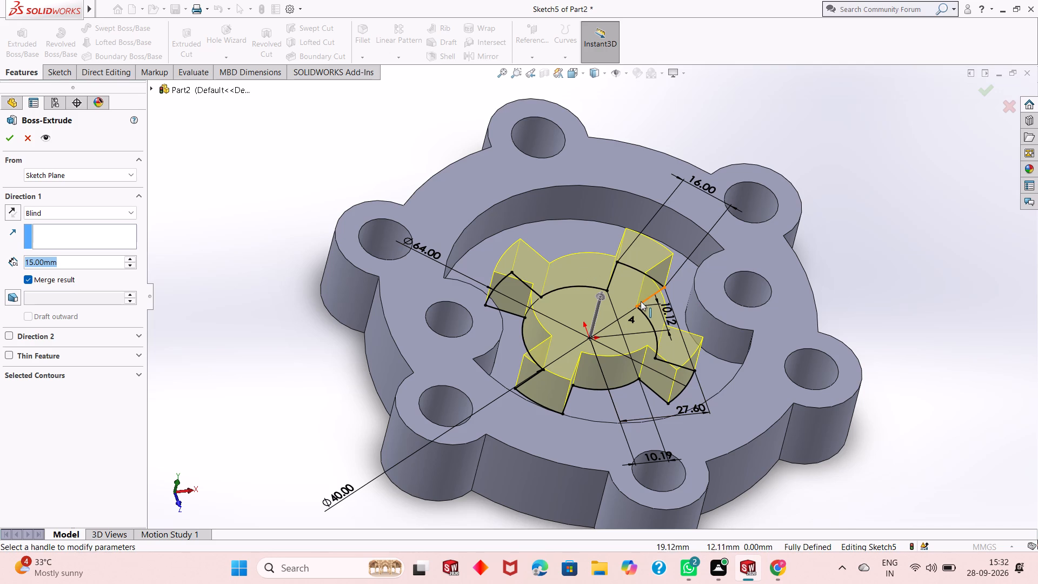
pyautogui.scroll(-2, 641, 303)
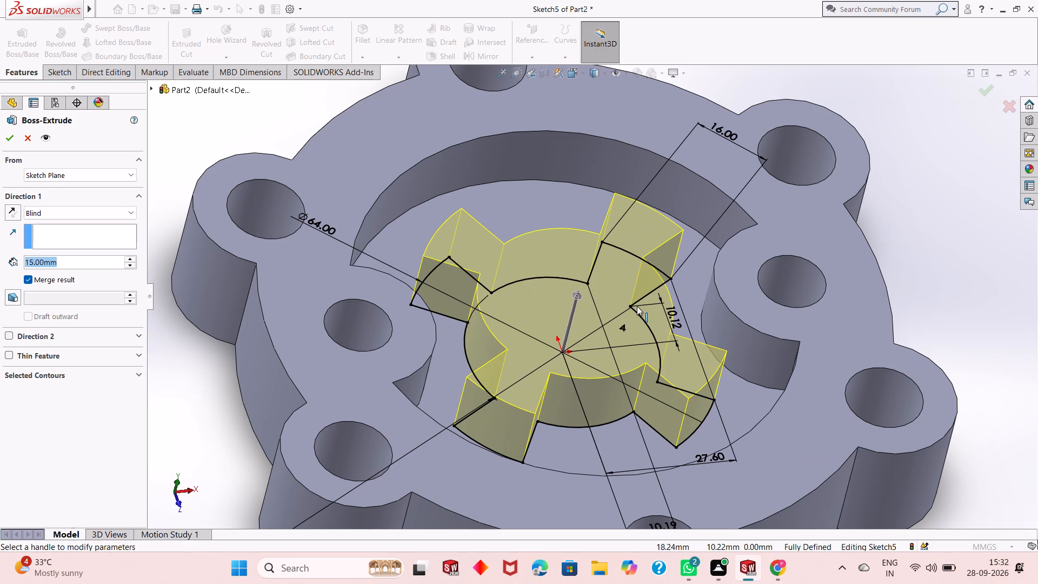
pyautogui.click(10, 134)
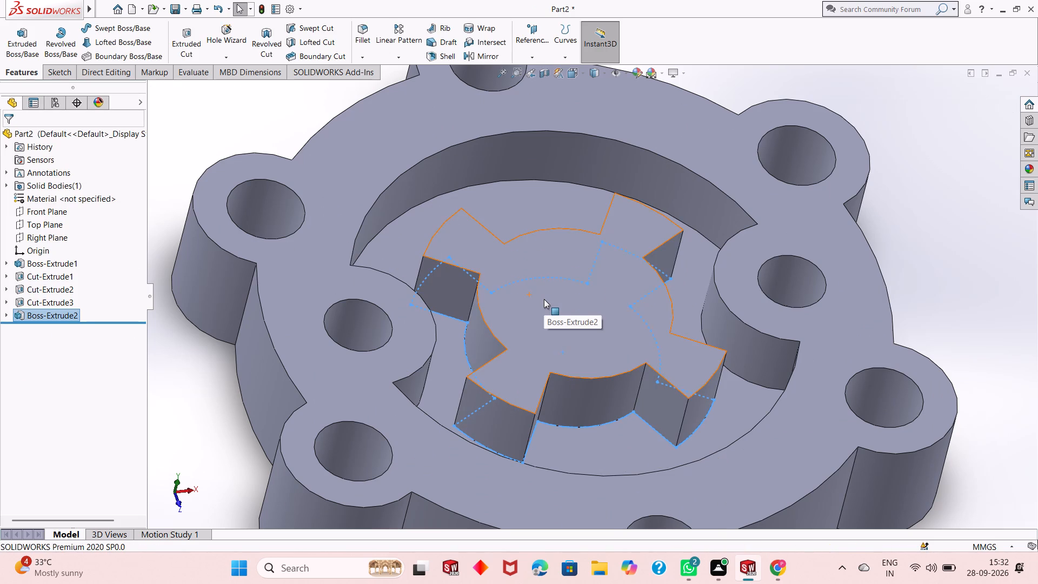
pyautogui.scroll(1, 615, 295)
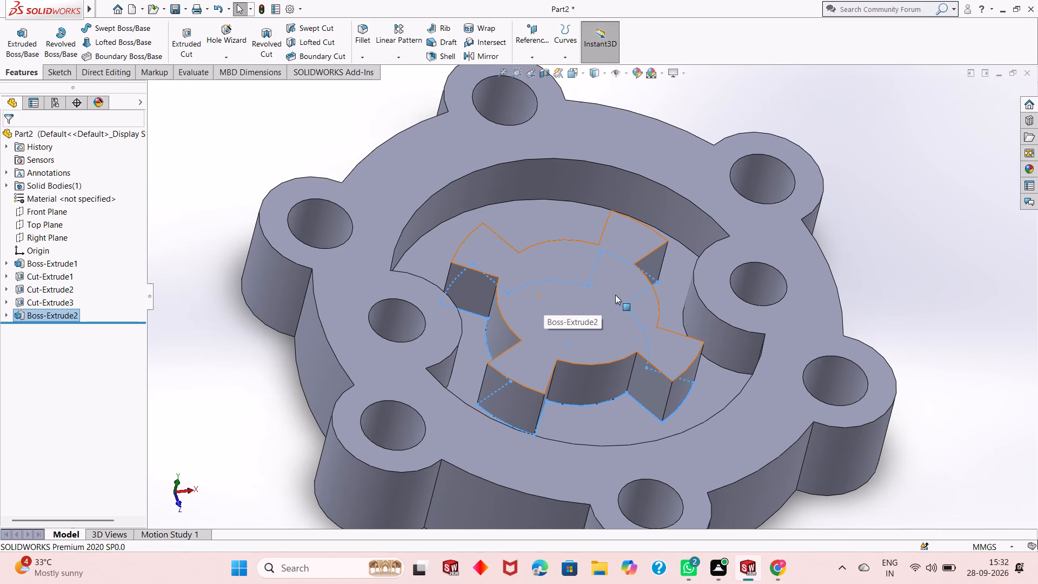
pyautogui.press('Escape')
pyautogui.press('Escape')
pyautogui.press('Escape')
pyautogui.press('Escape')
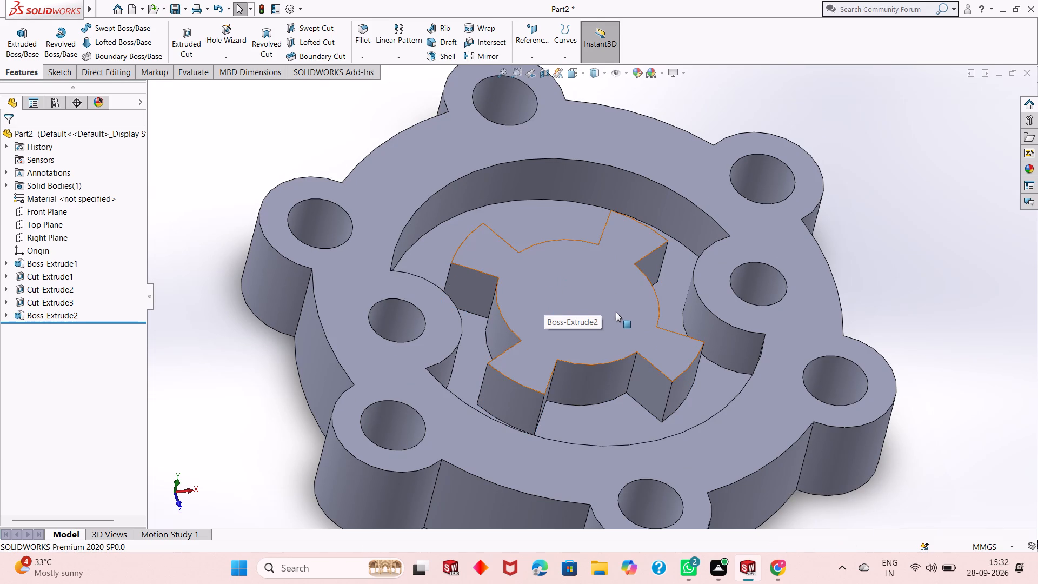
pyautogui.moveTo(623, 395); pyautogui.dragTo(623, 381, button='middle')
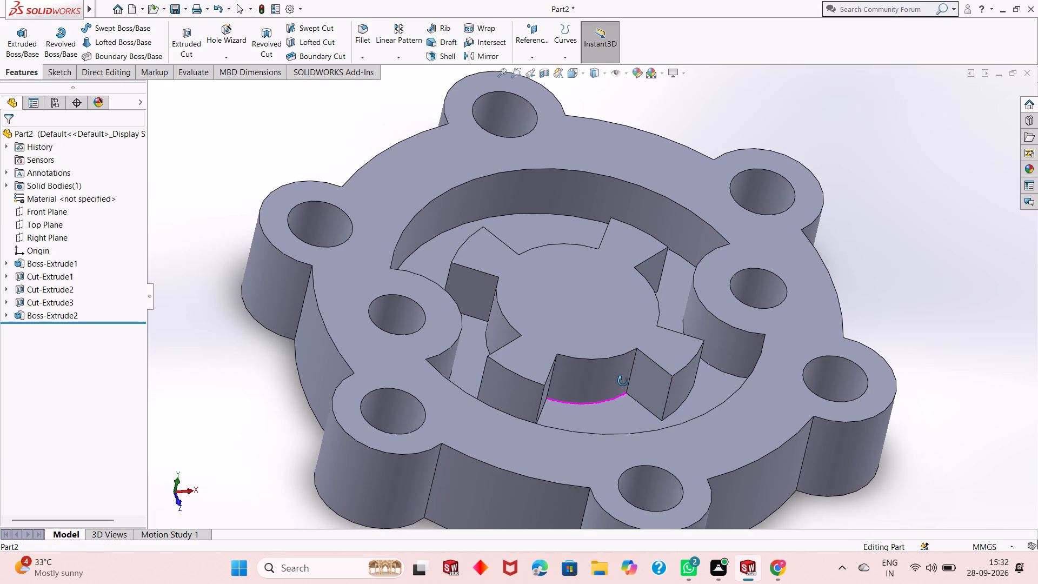
# Examine the four-armed boss and the surrounding pocket and holes from several angles.
pyautogui.moveTo(623, 381); pyautogui.dragTo(558, 413, button='middle')
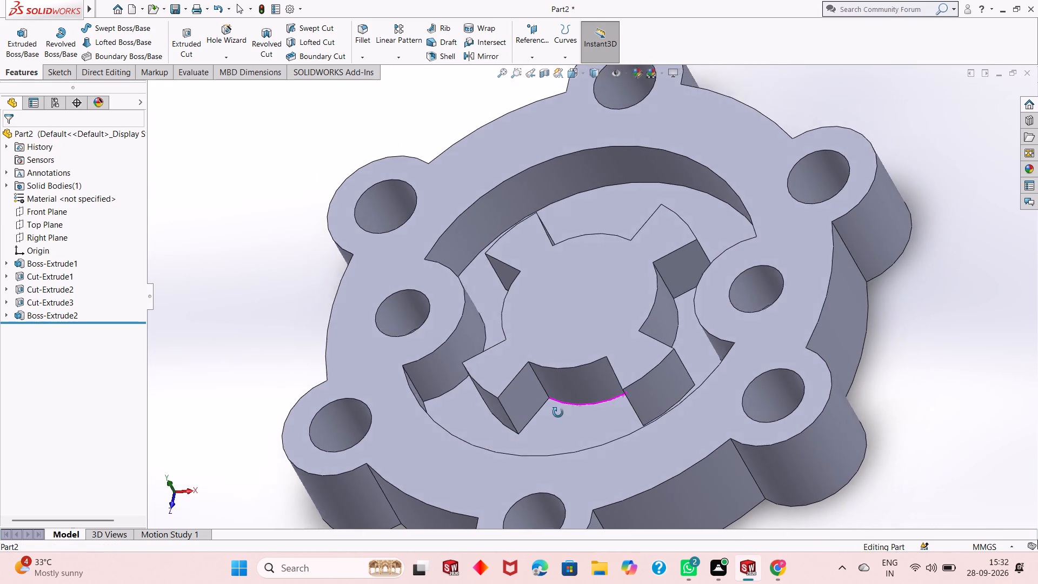
pyautogui.moveTo(558, 413); pyautogui.dragTo(596, 308, button='middle')
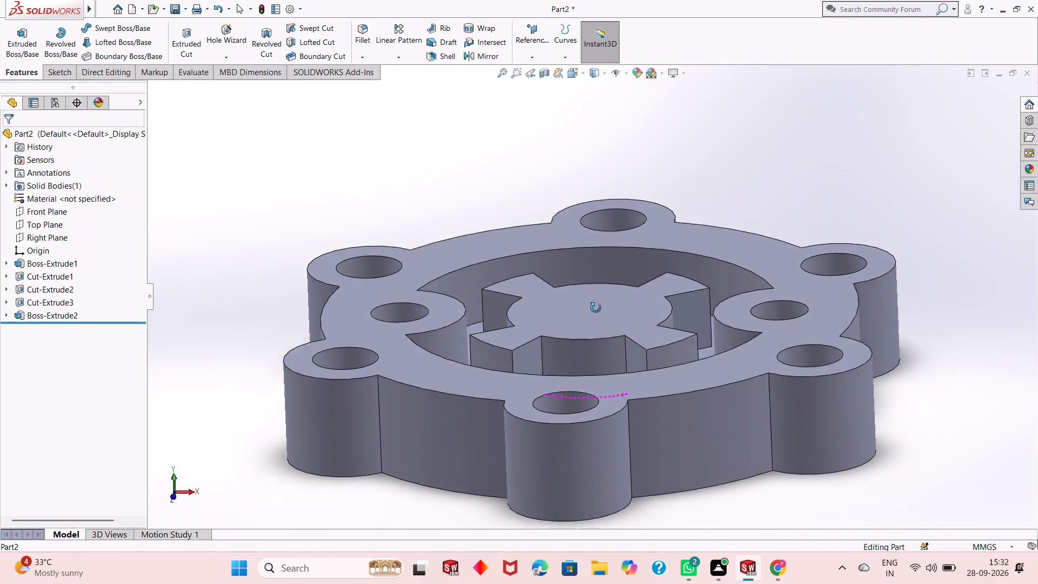
pyautogui.moveTo(596, 308); pyautogui.dragTo(602, 257, button='middle')
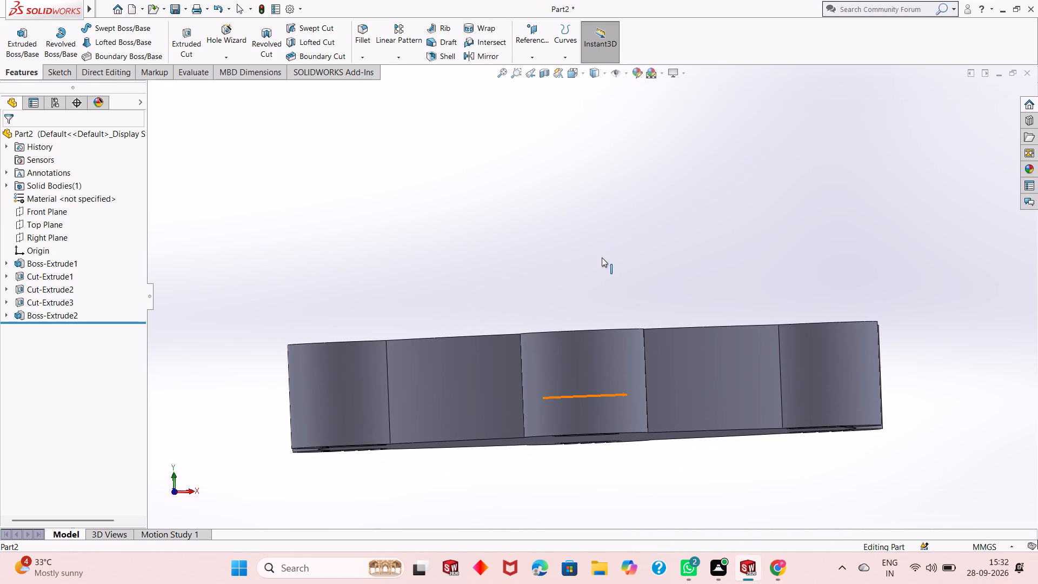
pyautogui.moveTo(628, 273); pyautogui.dragTo(666, 359, button='middle')
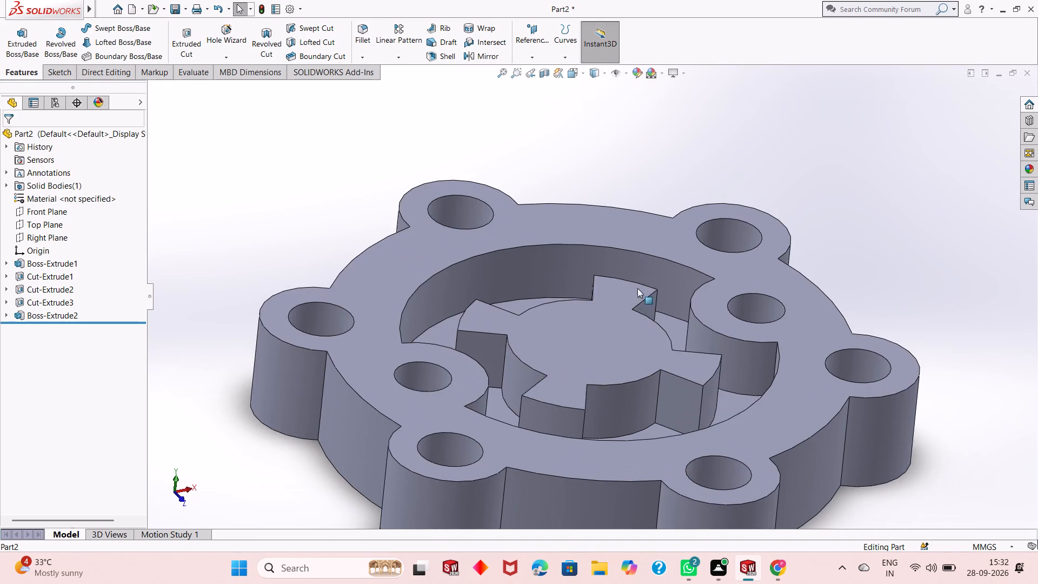
pyautogui.moveTo(637, 303); pyautogui.dragTo(637, 366, button='middle')
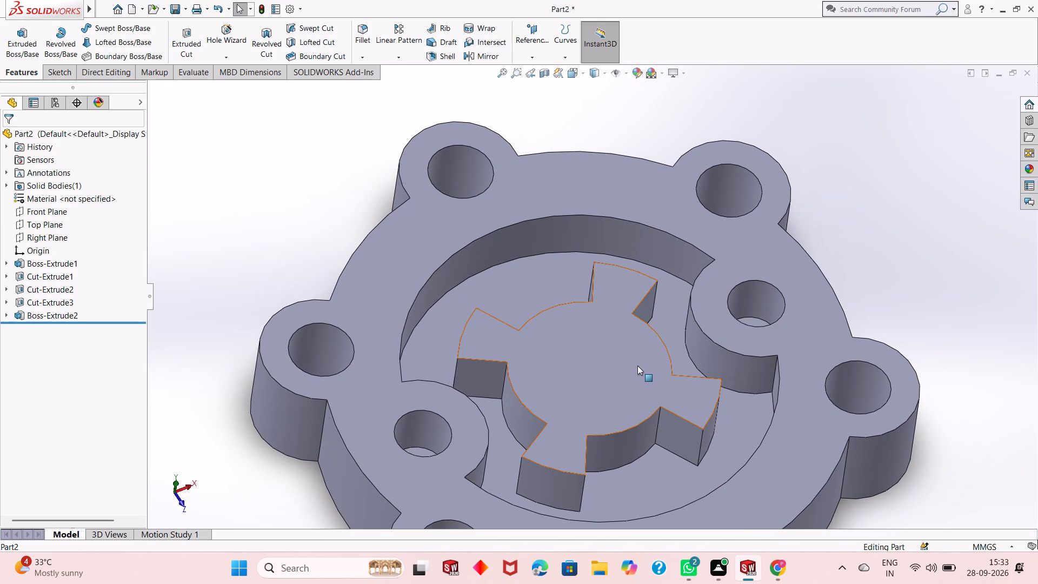
pyautogui.middleClick(637, 366)
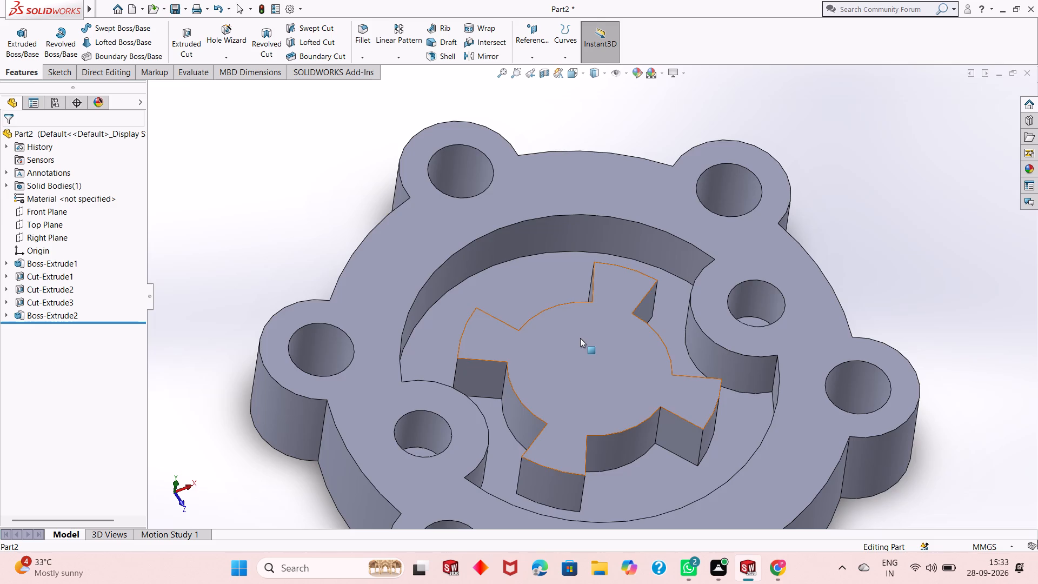
pyautogui.moveTo(580, 338); pyautogui.dragTo(578, 283, button='middle')
pyautogui.scroll(3, 557, 353)
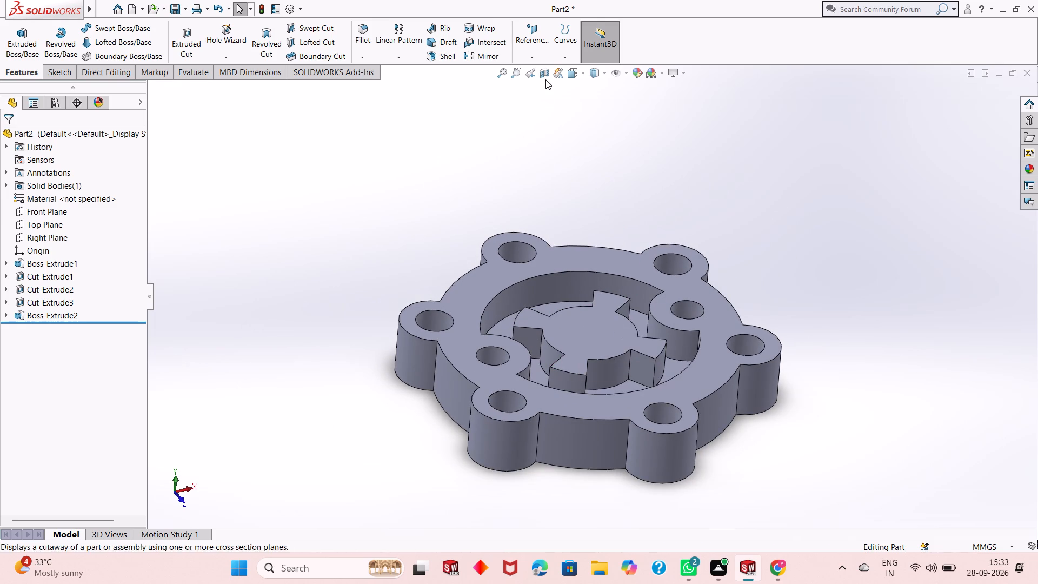
# Create a planar section view through the disc on the Right Plane with zero offset.
pyautogui.click(544, 73)
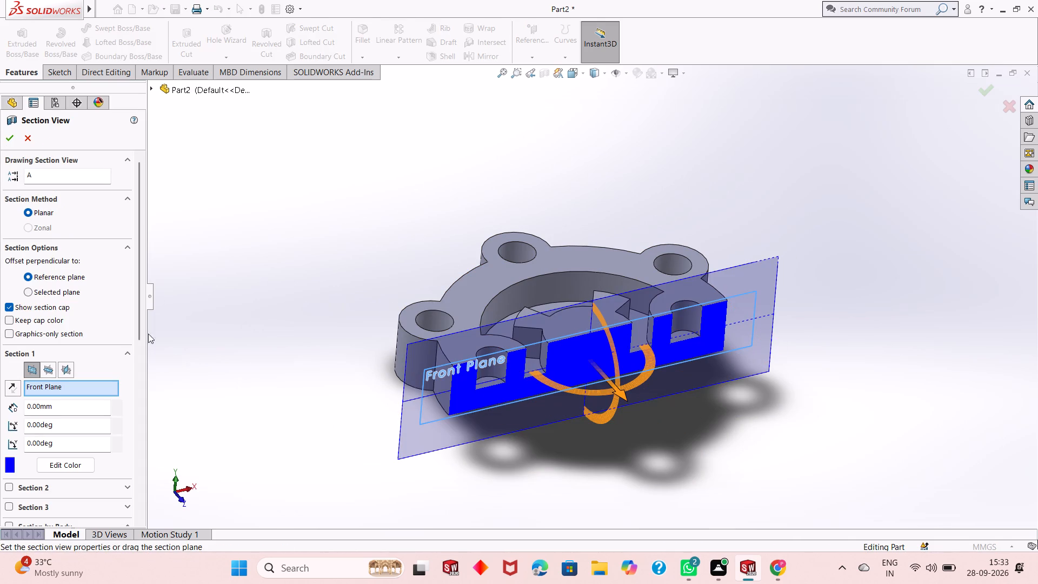
pyautogui.click(74, 369)
pyautogui.click(69, 369)
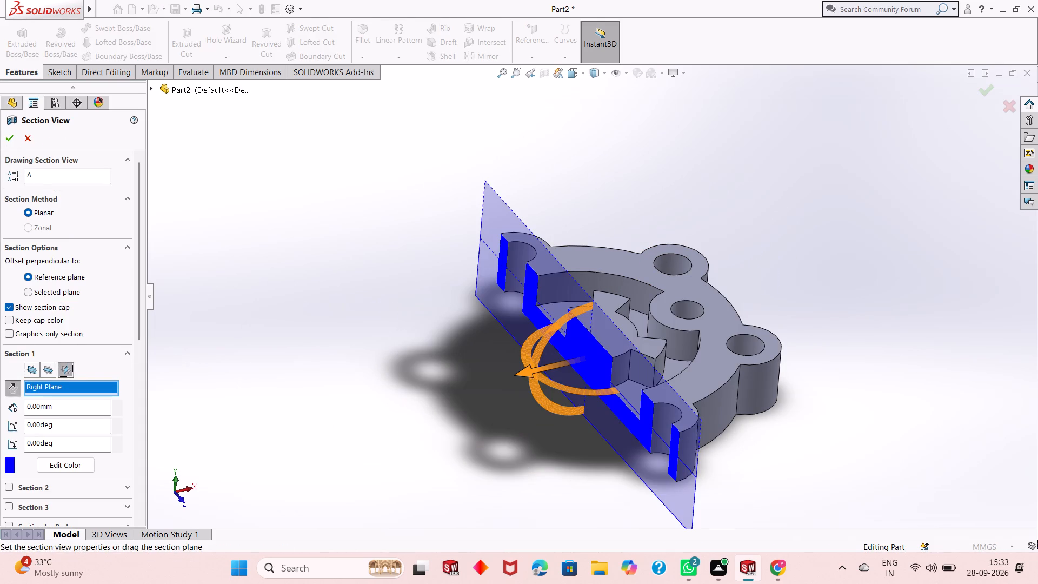
pyautogui.click(6, 140)
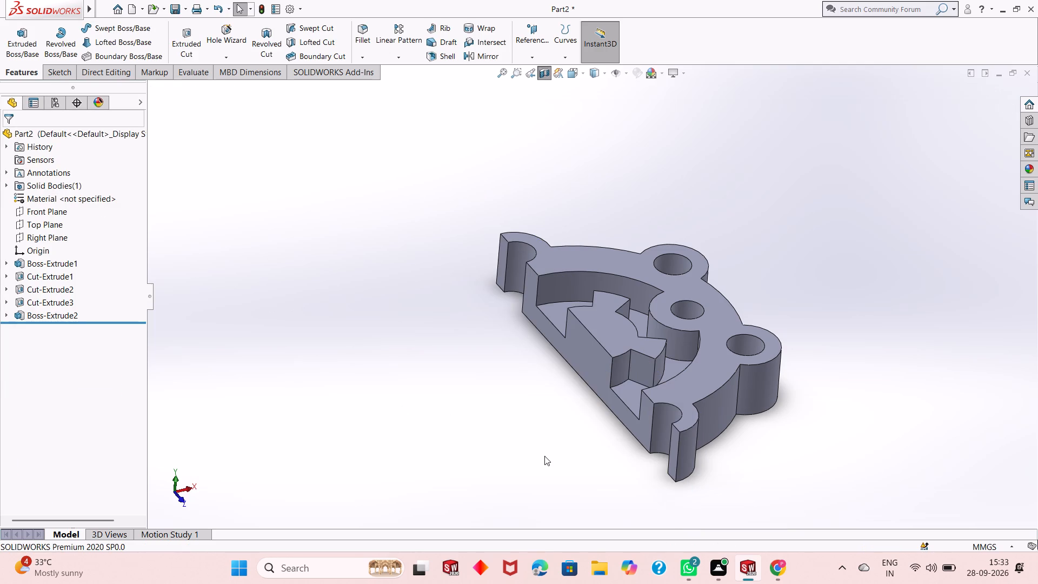
# Examine the cross-section of the boss, pocket floor and lobe holes, and return to the unsectioned part.
pyautogui.moveTo(544, 456); pyautogui.dragTo(630, 401, button='middle')
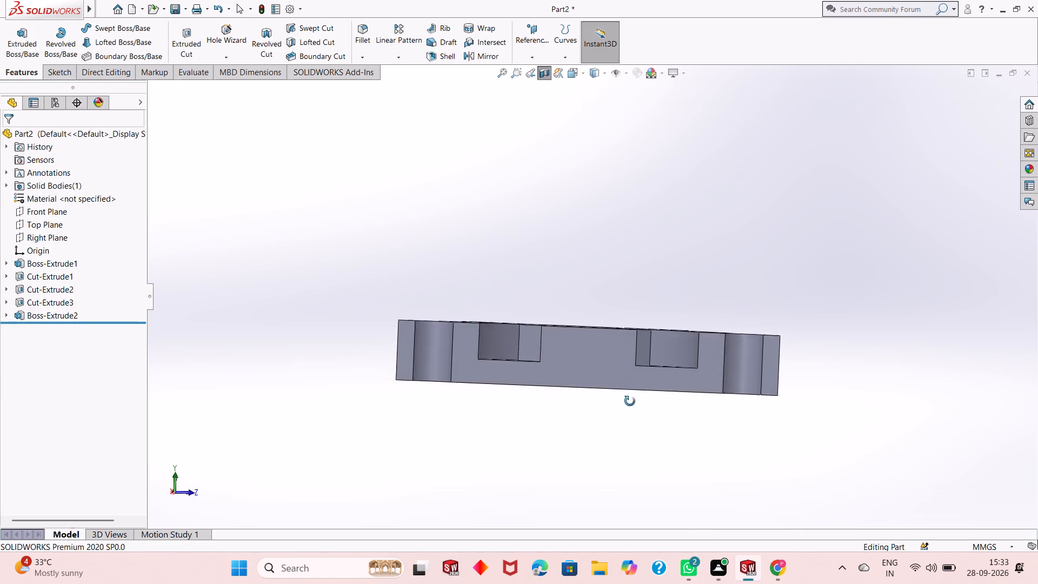
pyautogui.moveTo(630, 401); pyautogui.dragTo(628, 407, button='middle')
pyautogui.scroll(-2, 568, 354)
pyautogui.moveTo(641, 436); pyautogui.dragTo(635, 428, button='middle')
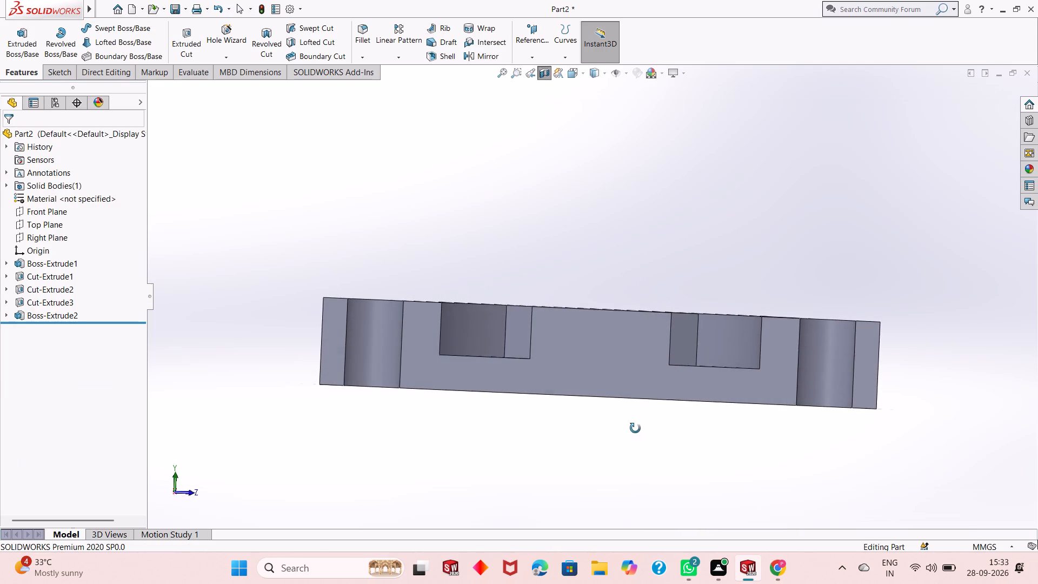
pyautogui.moveTo(635, 428); pyautogui.dragTo(649, 505, button='middle')
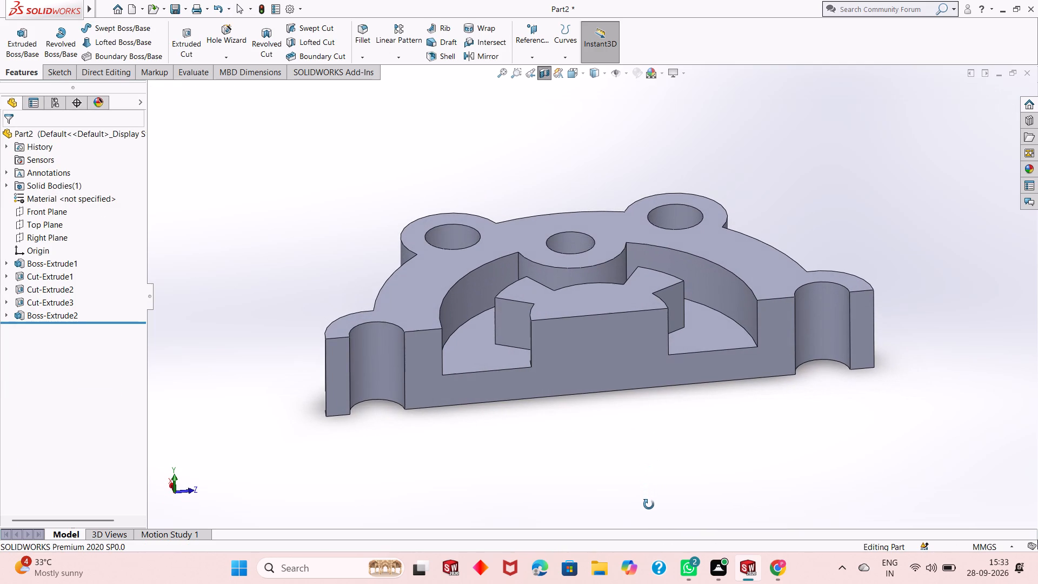
pyautogui.moveTo(649, 505); pyautogui.dragTo(642, 405, button='middle')
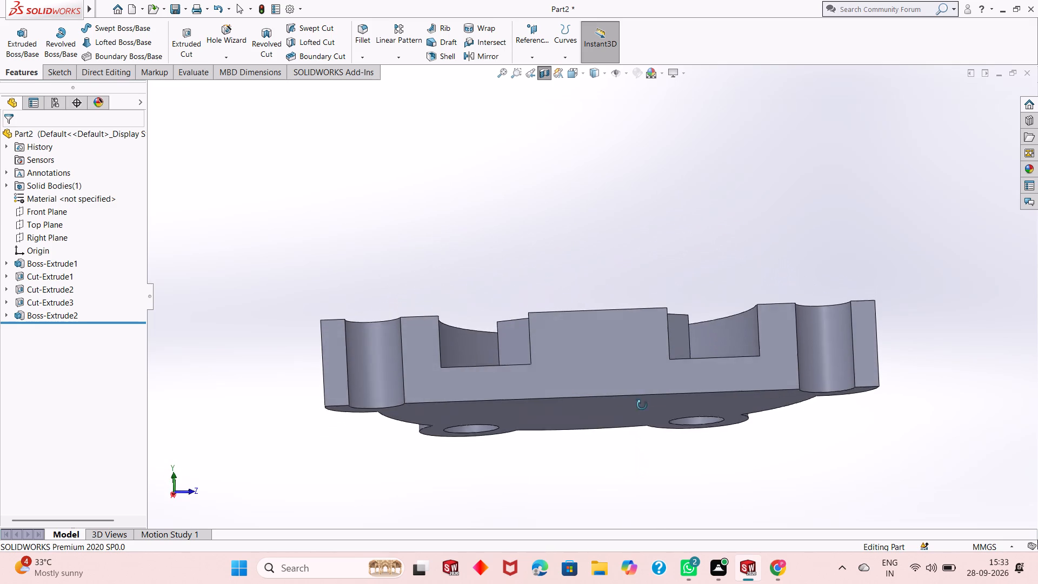
pyautogui.moveTo(642, 405); pyautogui.dragTo(642, 401, button='middle')
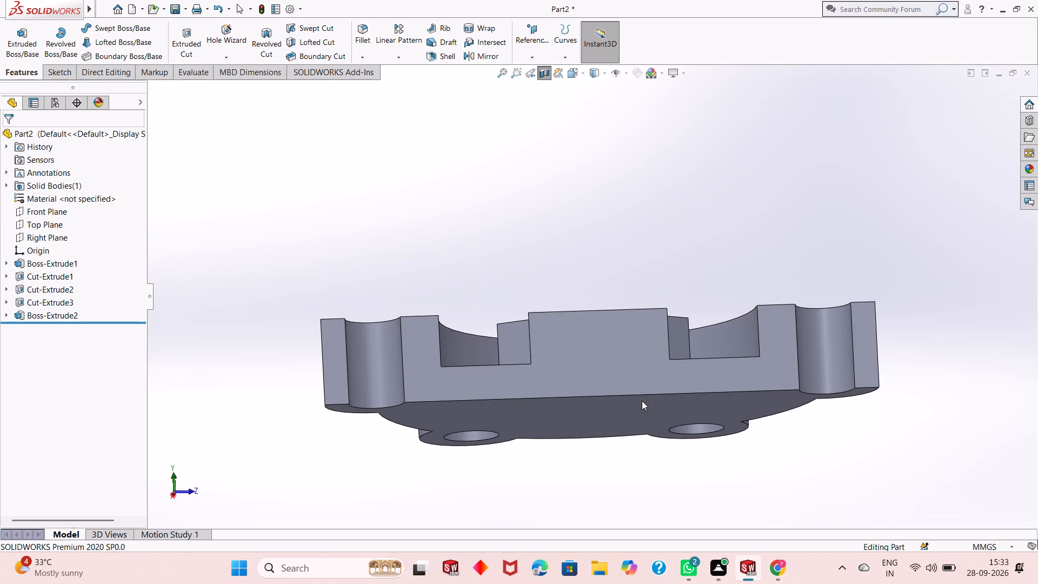
pyautogui.scroll(-1, 642, 401)
pyautogui.moveTo(637, 354); pyautogui.dragTo(637, 381, button='middle')
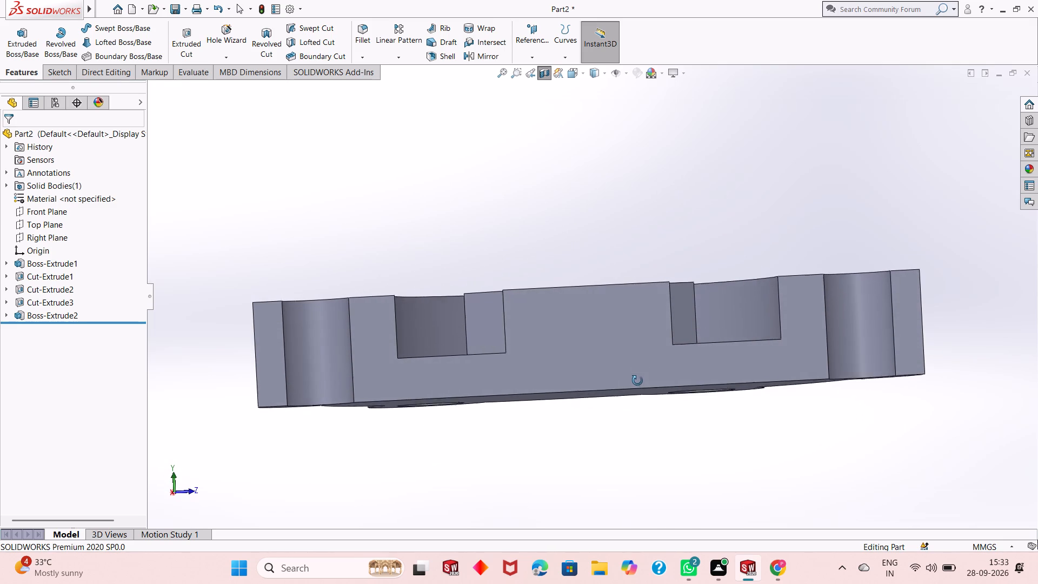
pyautogui.moveTo(637, 381); pyautogui.dragTo(637, 382, button='middle')
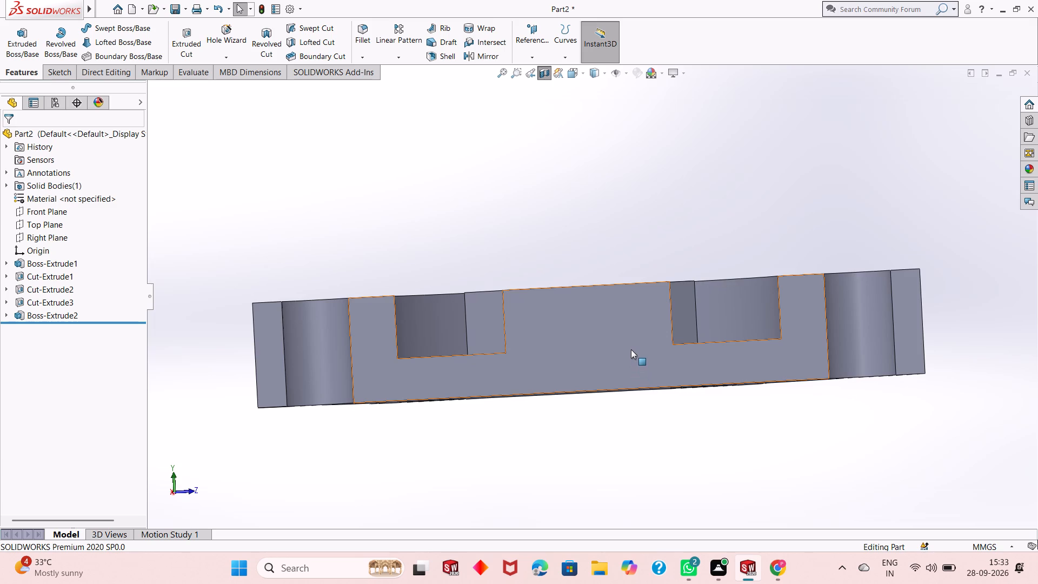
pyautogui.scroll(-1, 635, 340)
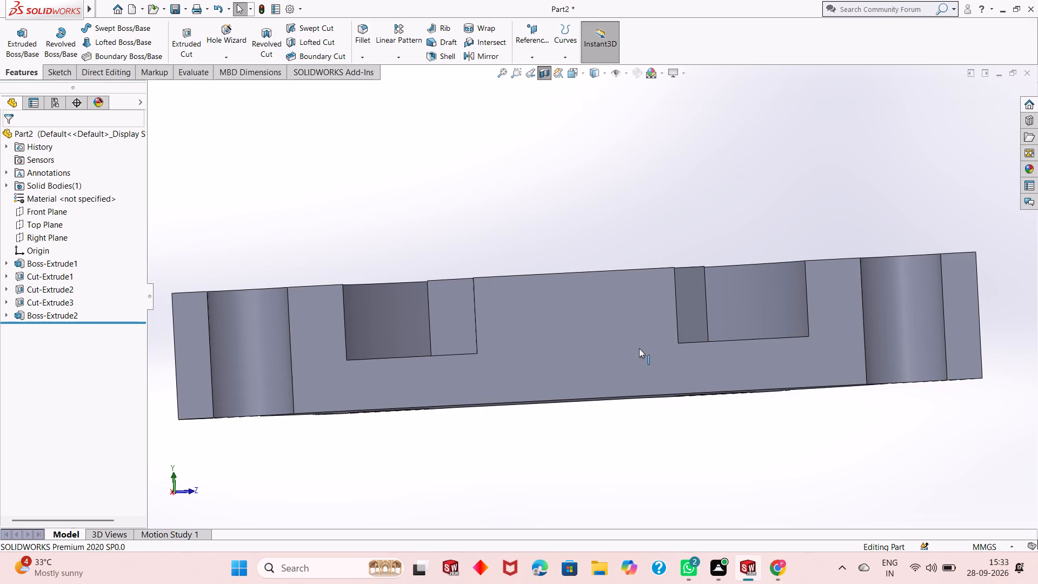
pyautogui.moveTo(640, 349); pyautogui.dragTo(642, 366, button='middle')
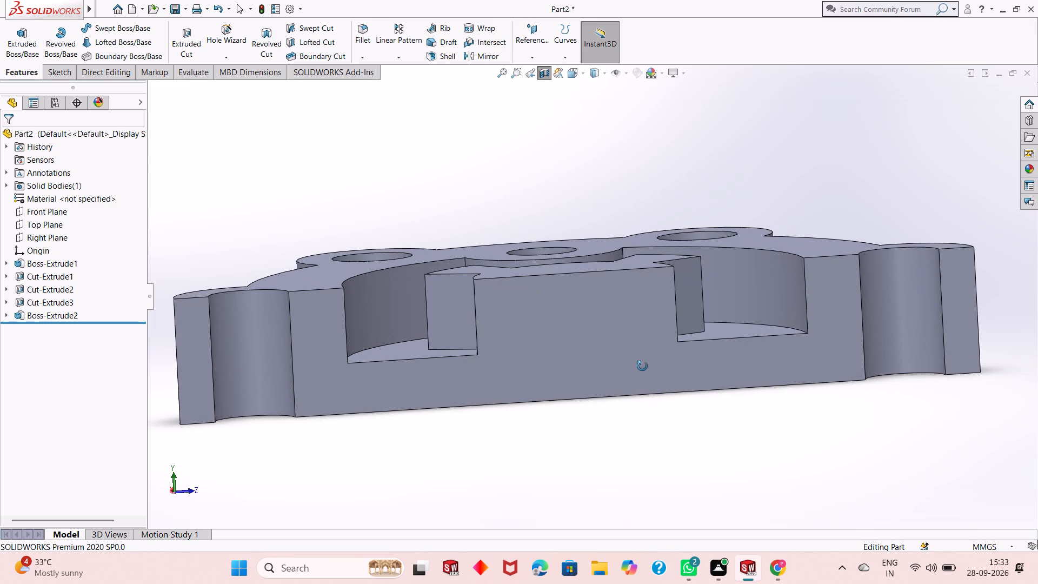
pyautogui.moveTo(642, 366); pyautogui.dragTo(643, 375, button='middle')
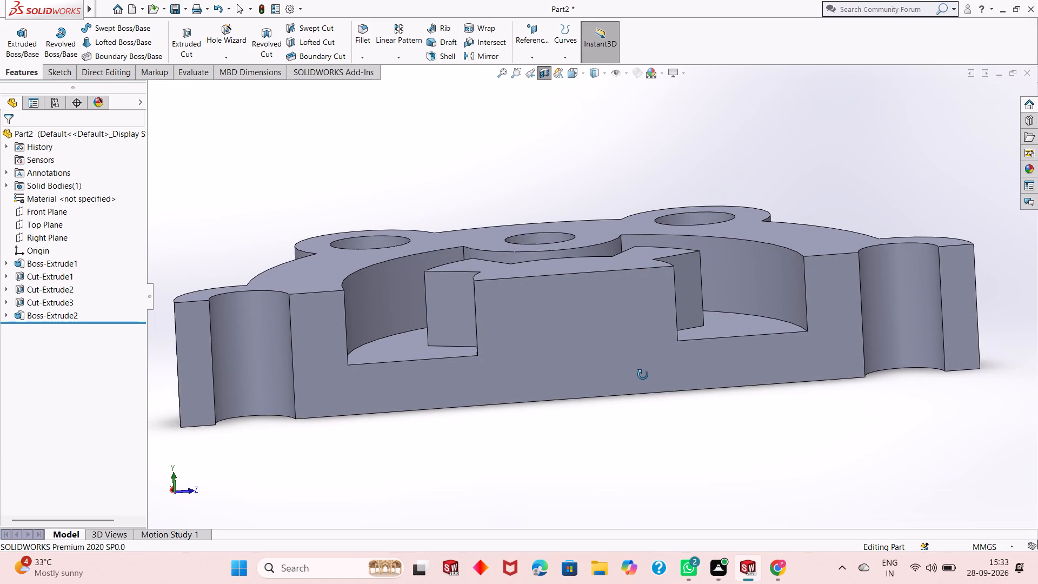
pyautogui.moveTo(643, 375); pyautogui.dragTo(643, 374, button='middle')
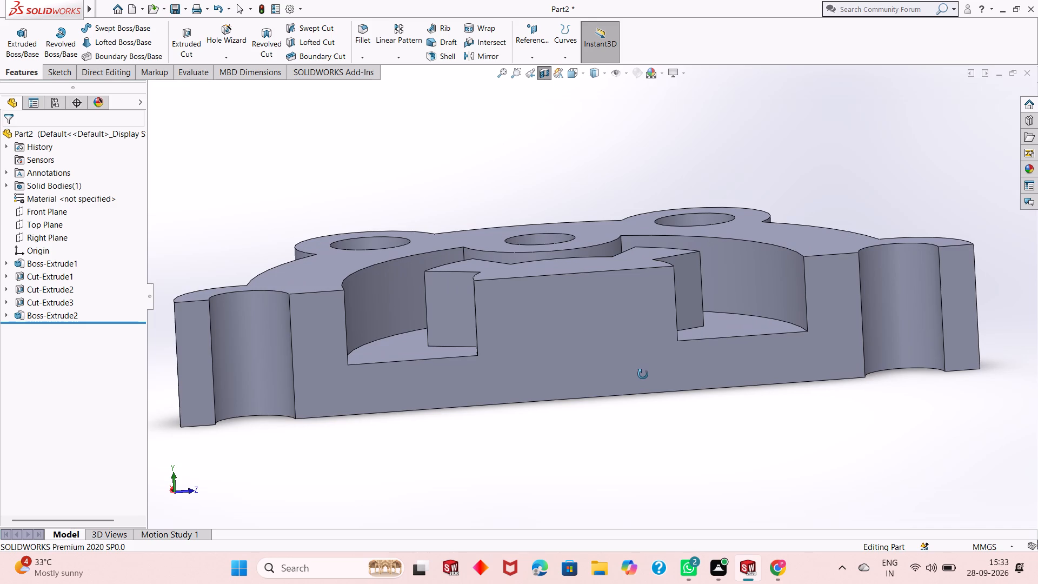
pyautogui.moveTo(643, 374); pyautogui.dragTo(660, 342, button='middle')
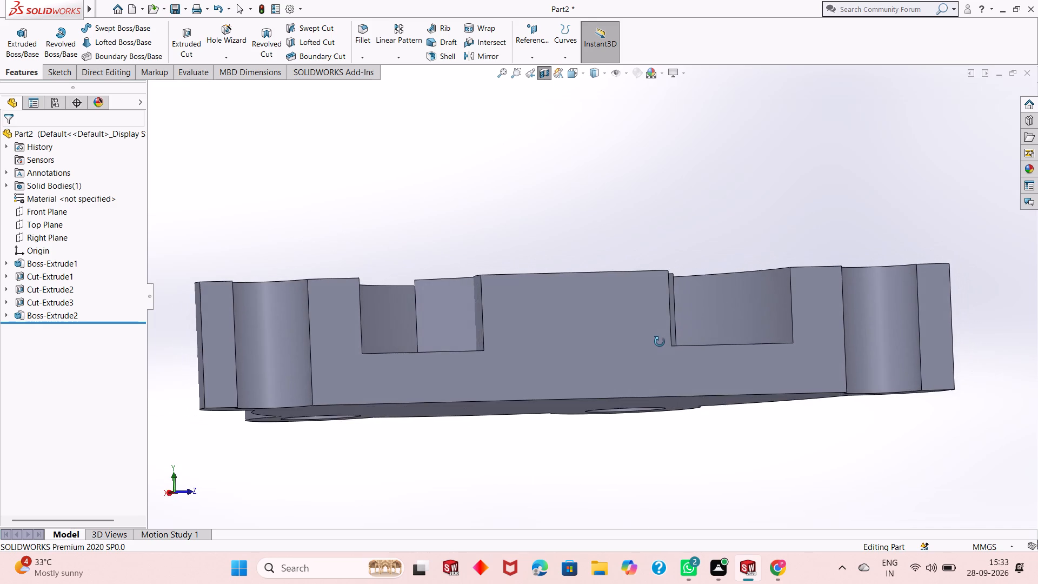
pyautogui.moveTo(660, 342); pyautogui.dragTo(637, 346, button='middle')
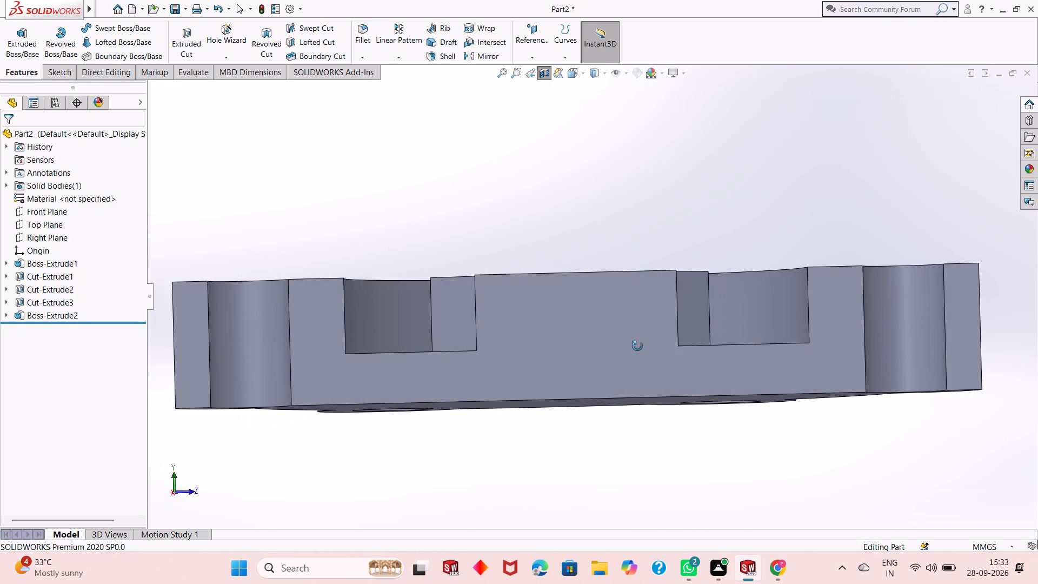
pyautogui.moveTo(637, 346); pyautogui.dragTo(648, 387, button='middle')
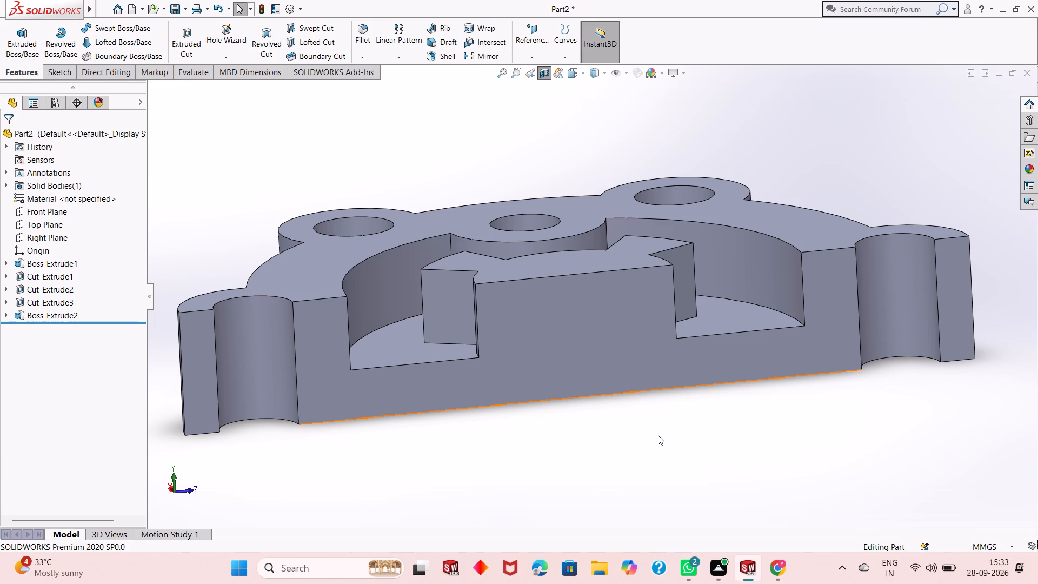
pyautogui.scroll(1, 654, 429)
pyautogui.scroll(-1, 592, 311)
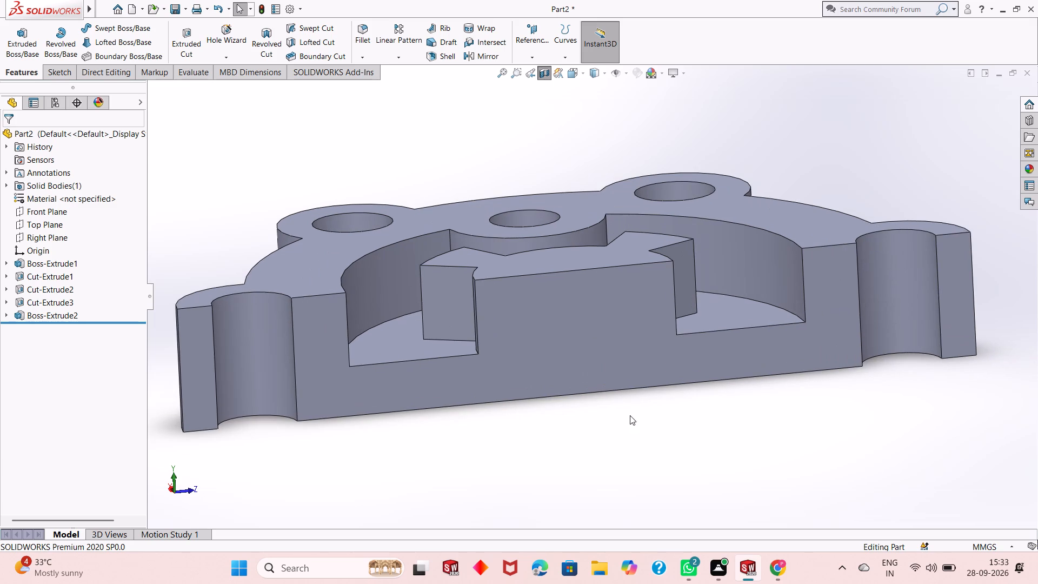
pyautogui.moveTo(631, 417); pyautogui.dragTo(647, 409, button='middle')
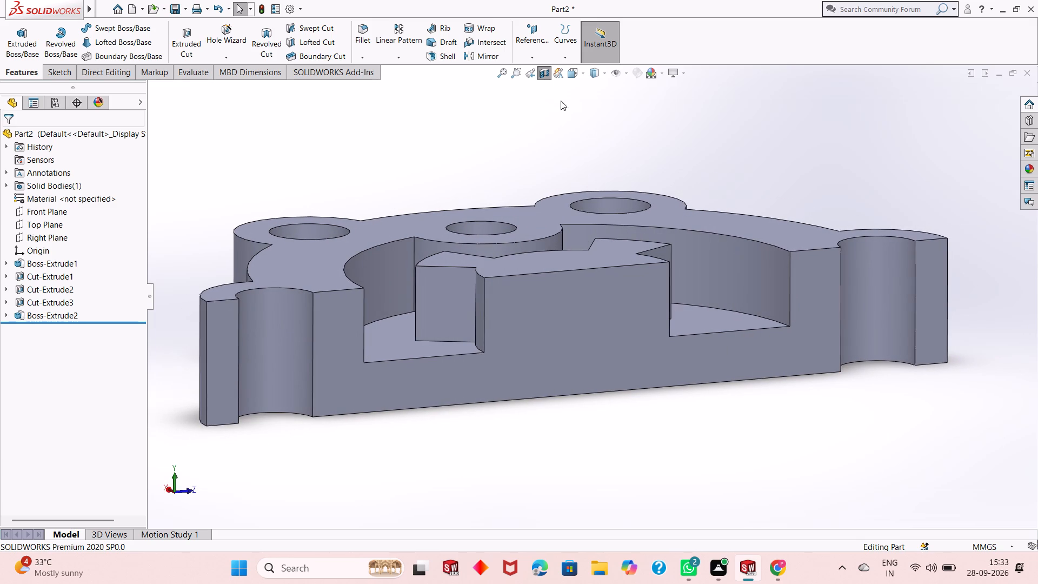
pyautogui.click(542, 76)
# Change the cut of the two holes beside the pocket, Cut-Extrude3, from Blind to Through All.
pyautogui.scroll(1, 536, 262)
pyautogui.moveTo(561, 287); pyautogui.dragTo(571, 316, button='middle')
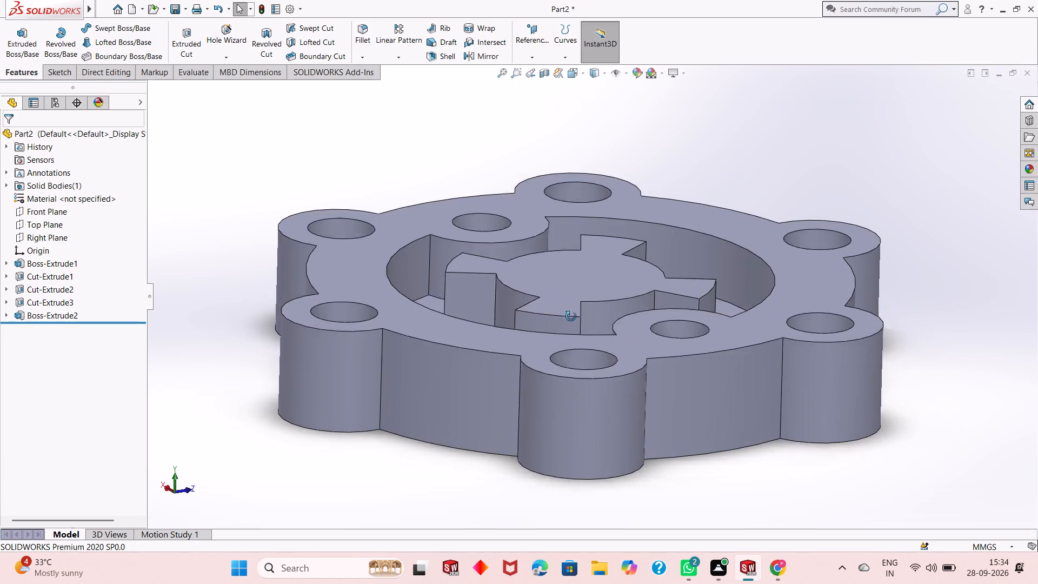
pyautogui.moveTo(571, 316); pyautogui.dragTo(580, 389, button='middle')
pyautogui.scroll(-2, 565, 277)
pyautogui.scroll(2, 571, 296)
pyautogui.moveTo(615, 306); pyautogui.dragTo(607, 344, button='middle')
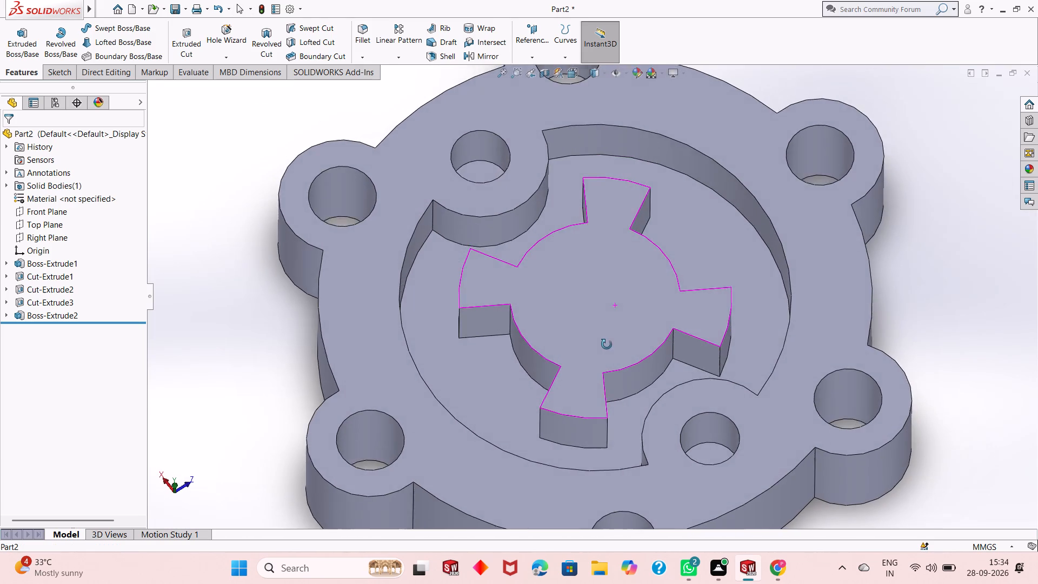
pyautogui.moveTo(607, 344); pyautogui.dragTo(636, 369, button='middle')
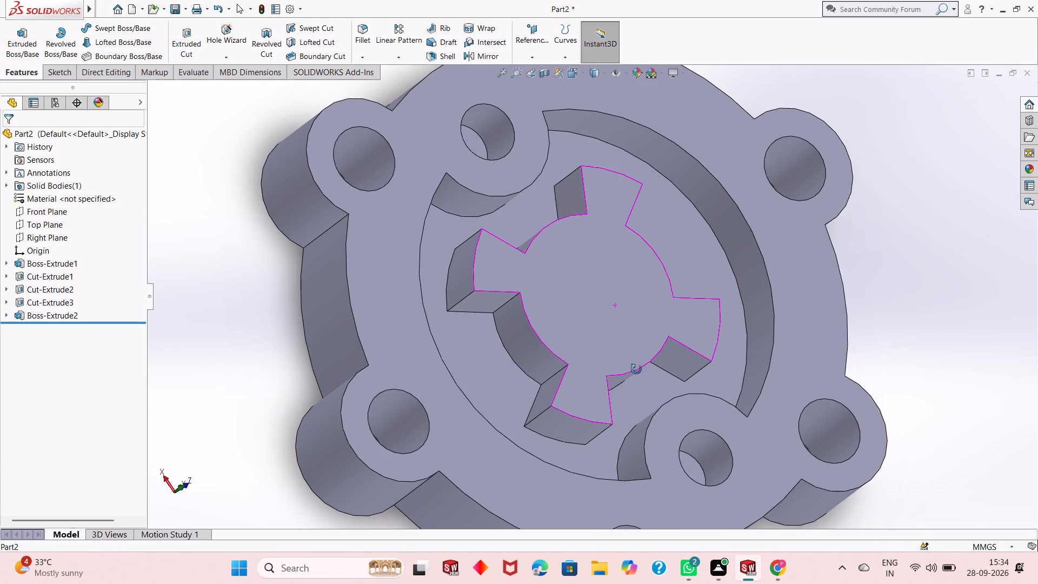
pyautogui.moveTo(636, 369); pyautogui.dragTo(630, 381, button='middle')
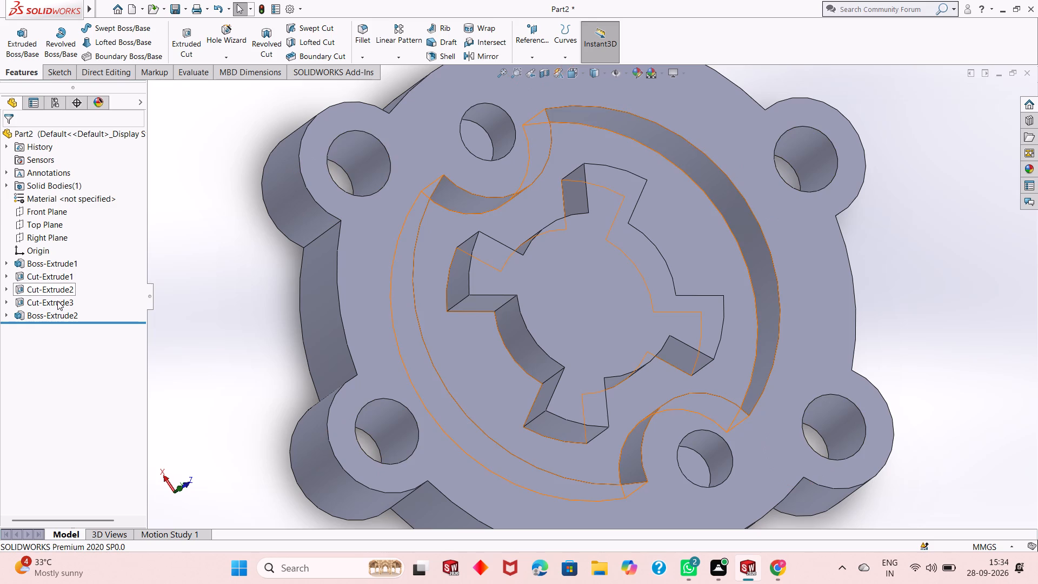
pyautogui.click(57, 301)
pyautogui.click(72, 273)
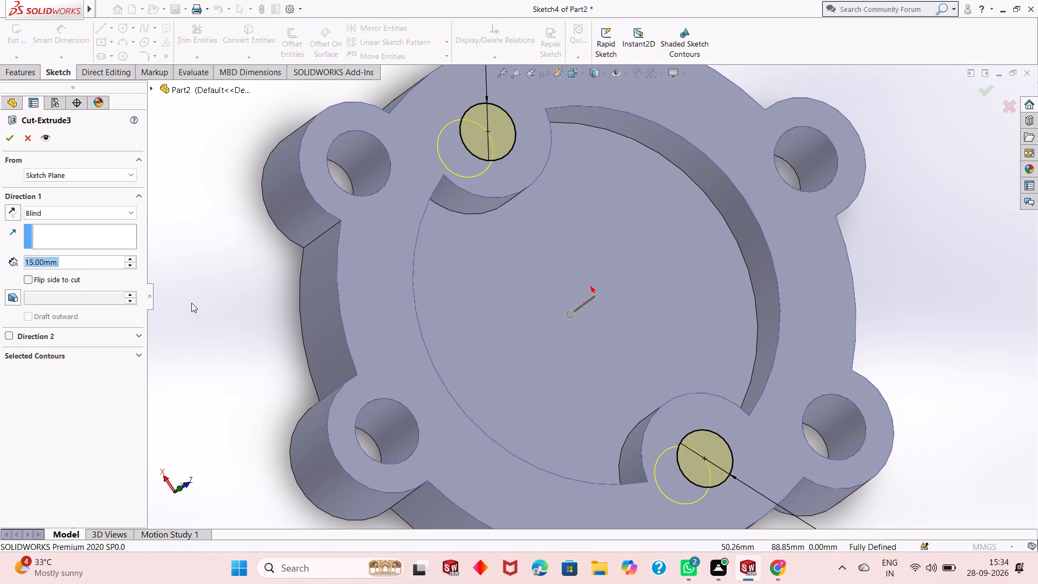
pyautogui.click(103, 211)
pyautogui.click(98, 231)
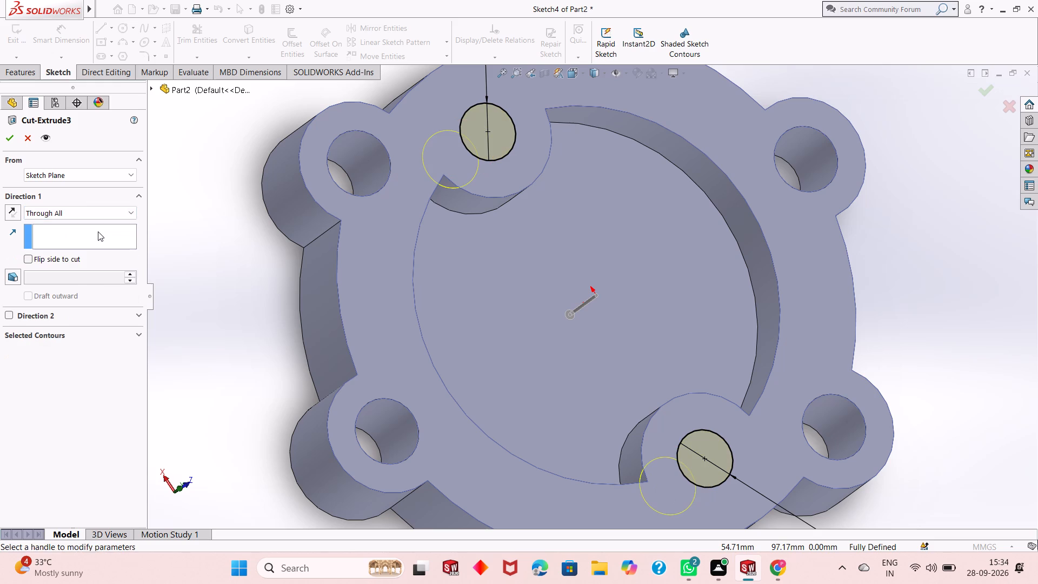
pyautogui.click(8, 140)
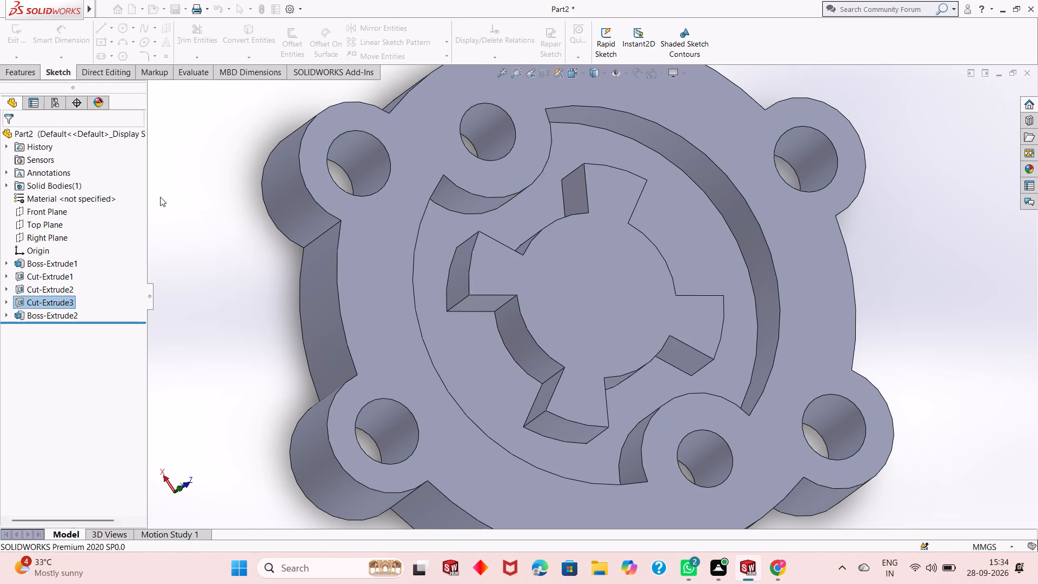
pyautogui.click(224, 270)
pyautogui.scroll(2, 439, 270)
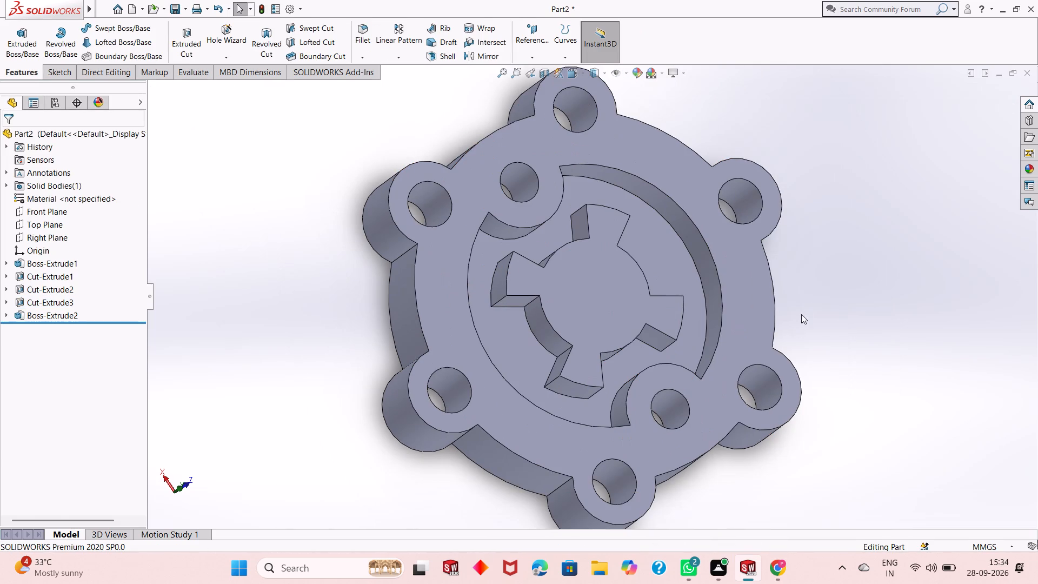
pyautogui.moveTo(811, 303); pyautogui.dragTo(771, 336, button='middle')
pyautogui.moveTo(468, 475); pyautogui.dragTo(469, 464, button='middle')
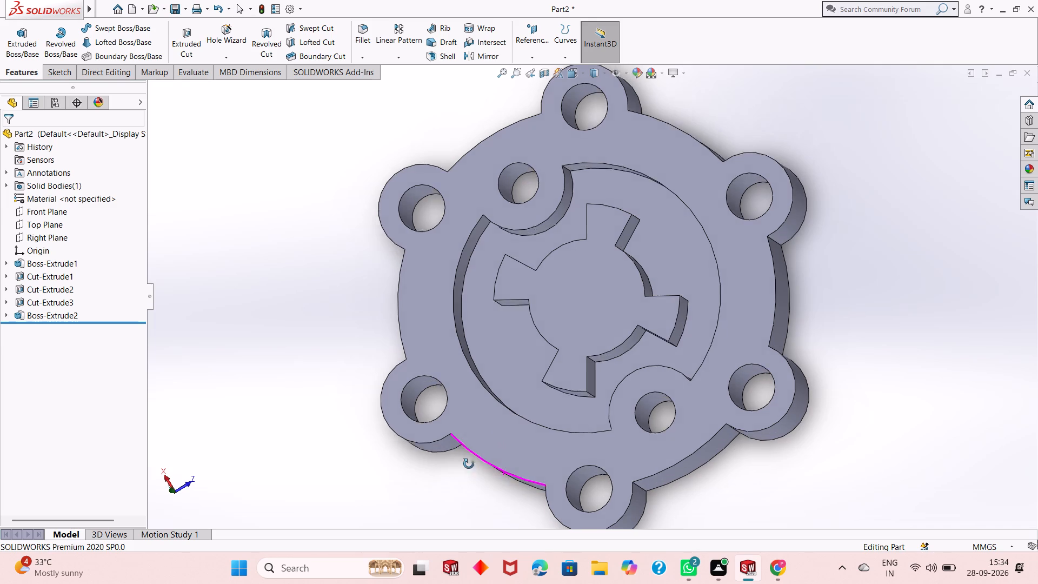
# Examine the disc's underside, through holes, notched pocket and four-armed boss from several angles.
pyautogui.moveTo(469, 464); pyautogui.dragTo(485, 412, button='middle')
pyautogui.scroll(1, 555, 401)
pyautogui.moveTo(511, 490); pyautogui.dragTo(570, 237, button='middle')
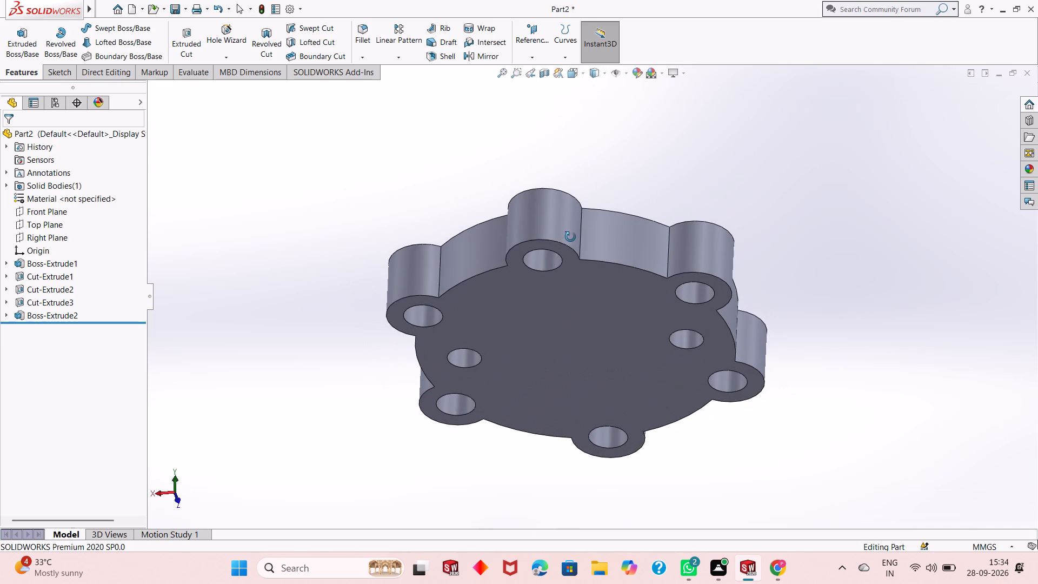
pyautogui.moveTo(570, 237); pyautogui.dragTo(507, 539, button='middle')
pyautogui.scroll(1, 507, 539)
pyautogui.scroll(-4, 565, 315)
pyautogui.scroll(4, 565, 315)
pyautogui.moveTo(603, 294); pyautogui.dragTo(594, 323, button='middle')
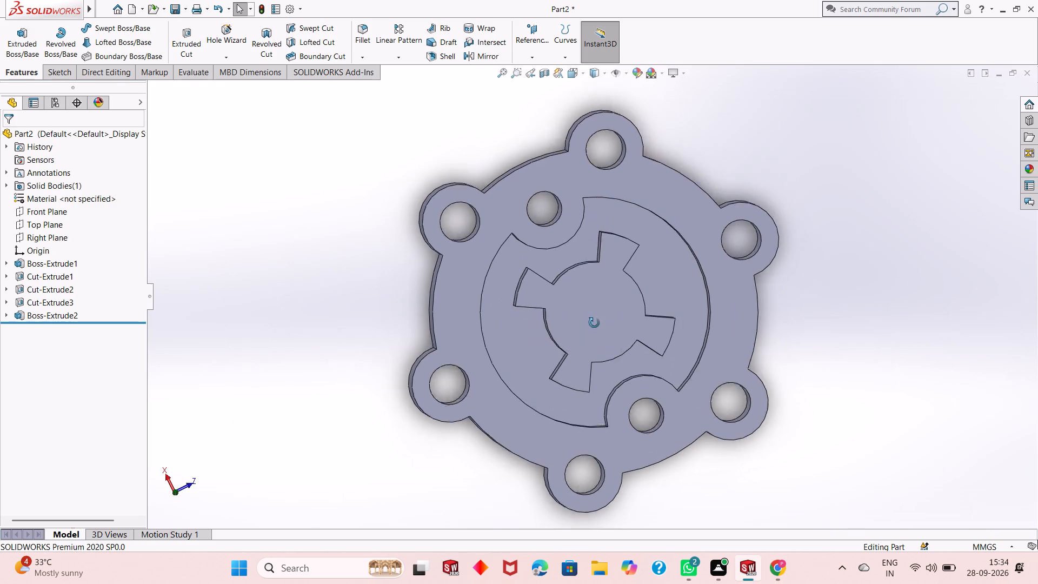
pyautogui.moveTo(594, 323); pyautogui.dragTo(588, 330, button='middle')
pyautogui.scroll(-3, 584, 298)
pyautogui.scroll(3, 584, 301)
pyautogui.scroll(-1, 622, 196)
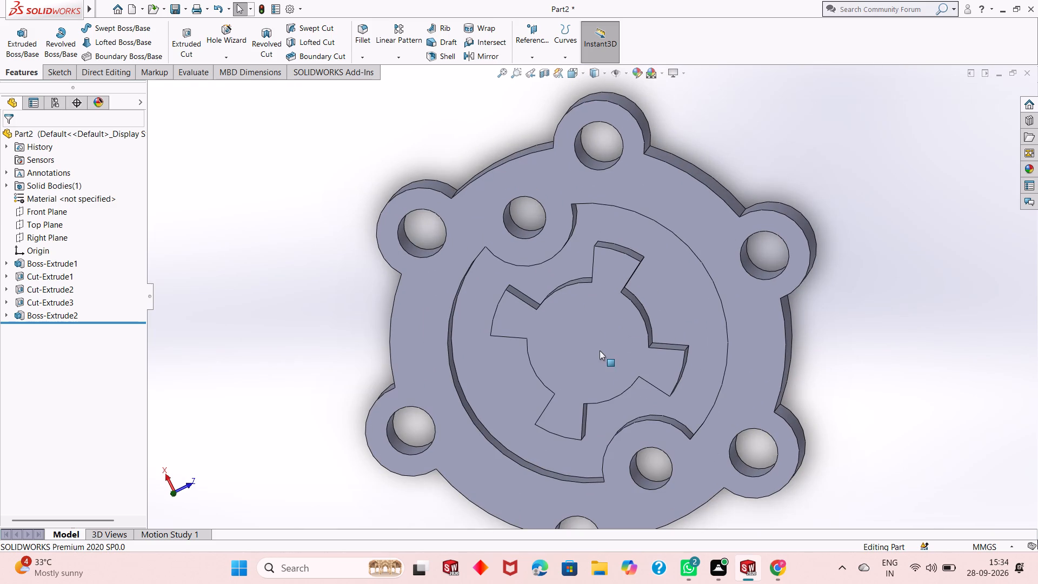
pyautogui.moveTo(599, 352); pyautogui.dragTo(607, 328, button='middle')
pyautogui.scroll(-2, 604, 323)
pyautogui.moveTo(601, 323); pyautogui.dragTo(598, 340, button='middle')
pyautogui.scroll(3, 598, 340)
pyautogui.moveTo(598, 340); pyautogui.dragTo(596, 330, button='middle')
pyautogui.scroll(-2, 596, 330)
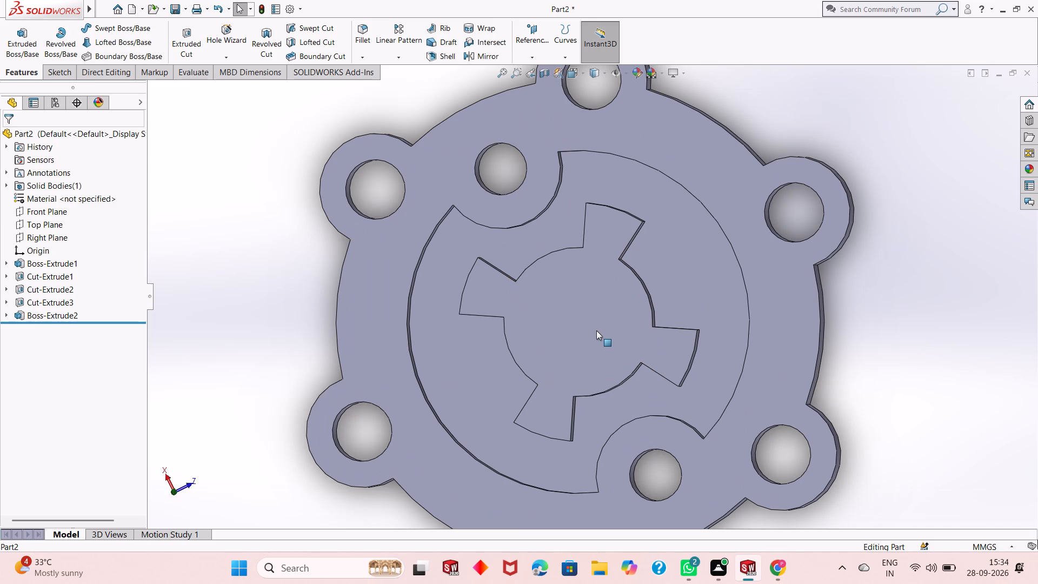
pyautogui.press('Escape')
pyautogui.press('Escape')
pyautogui.press('Escape')
pyautogui.press('Escape')
pyautogui.scroll(1, 597, 344)
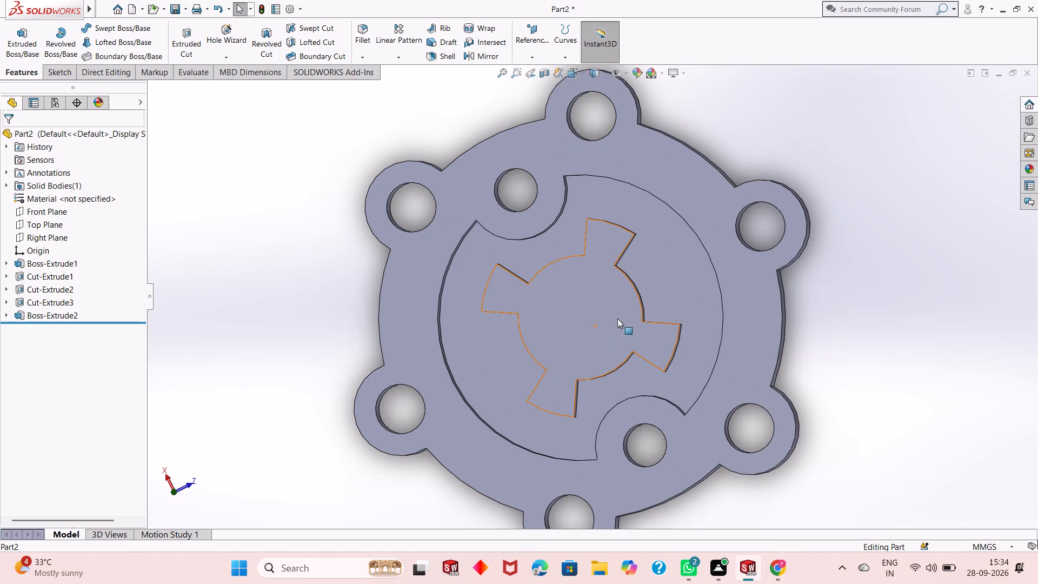
pyautogui.scroll(1, 582, 361)
pyautogui.moveTo(582, 361); pyautogui.dragTo(588, 304, button='middle')
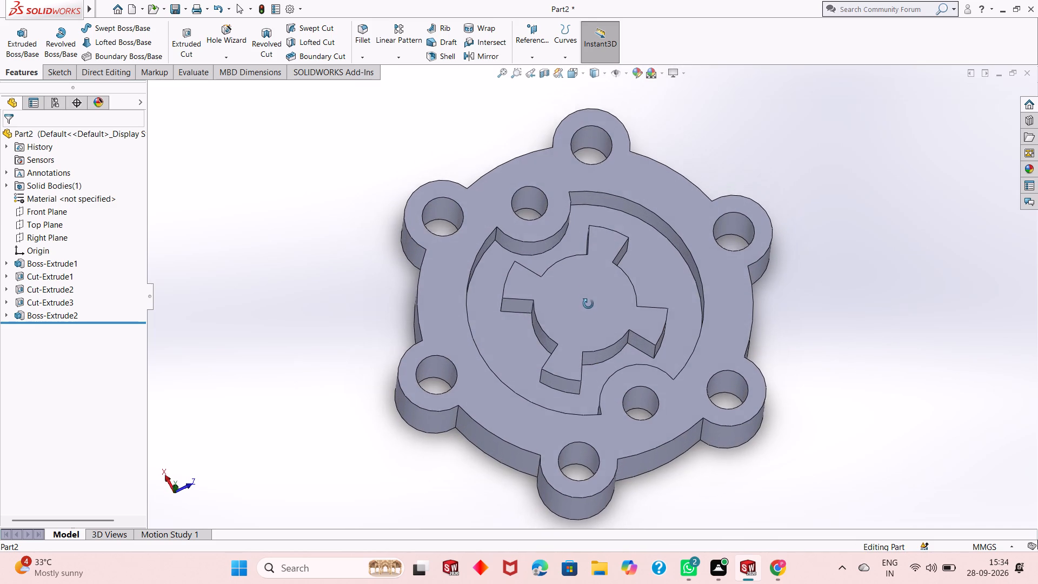
pyautogui.moveTo(588, 304); pyautogui.dragTo(587, 280, button='middle')
pyautogui.scroll(-4, 590, 313)
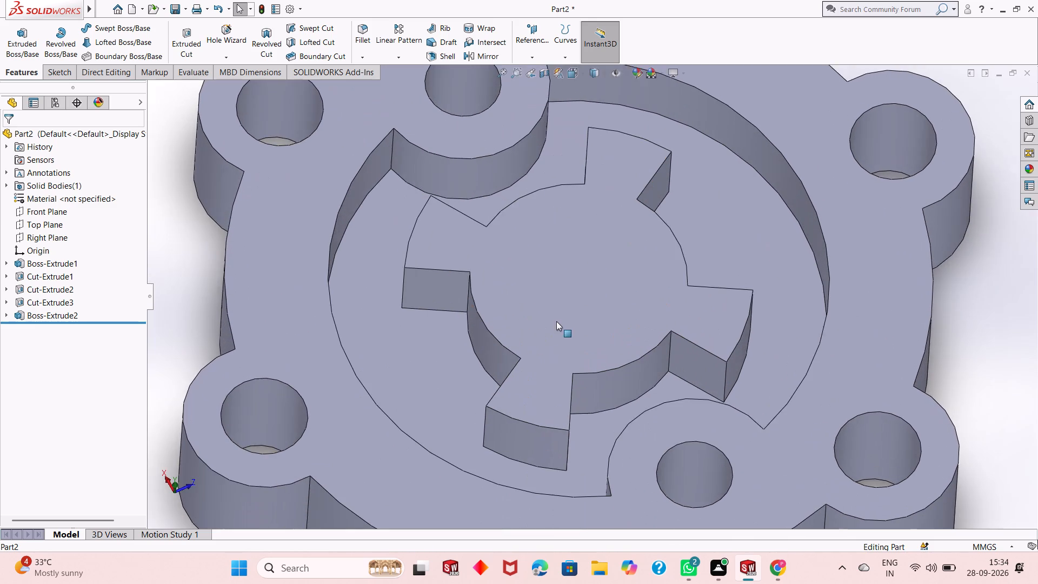
pyautogui.moveTo(556, 321); pyautogui.dragTo(572, 390, button='middle')
pyautogui.scroll(3, 573, 388)
pyautogui.scroll(-3, 561, 222)
pyautogui.scroll(3, 559, 377)
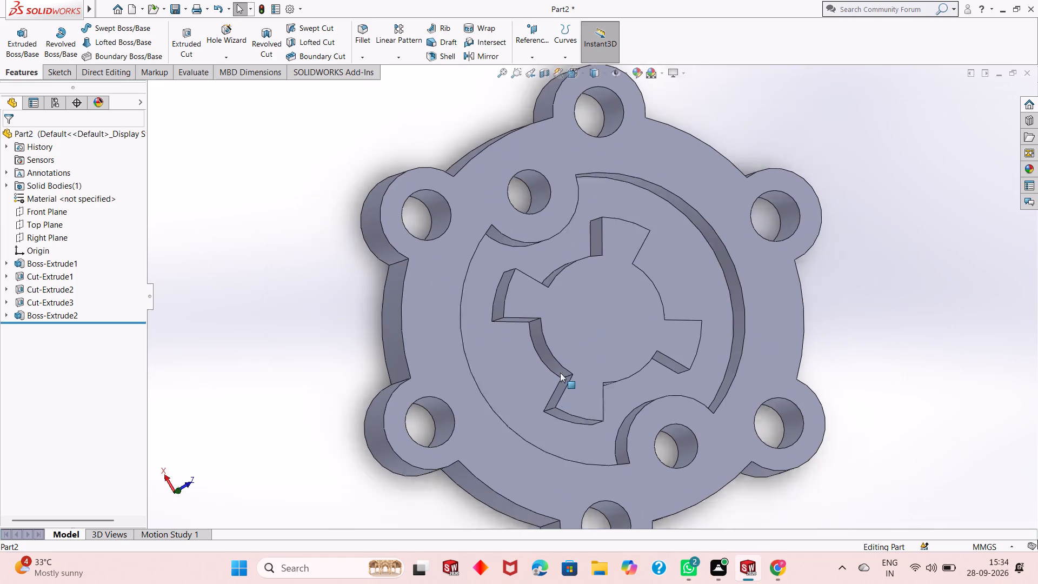
pyautogui.scroll(1, 560, 373)
pyautogui.moveTo(585, 379); pyautogui.dragTo(560, 377, button='middle')
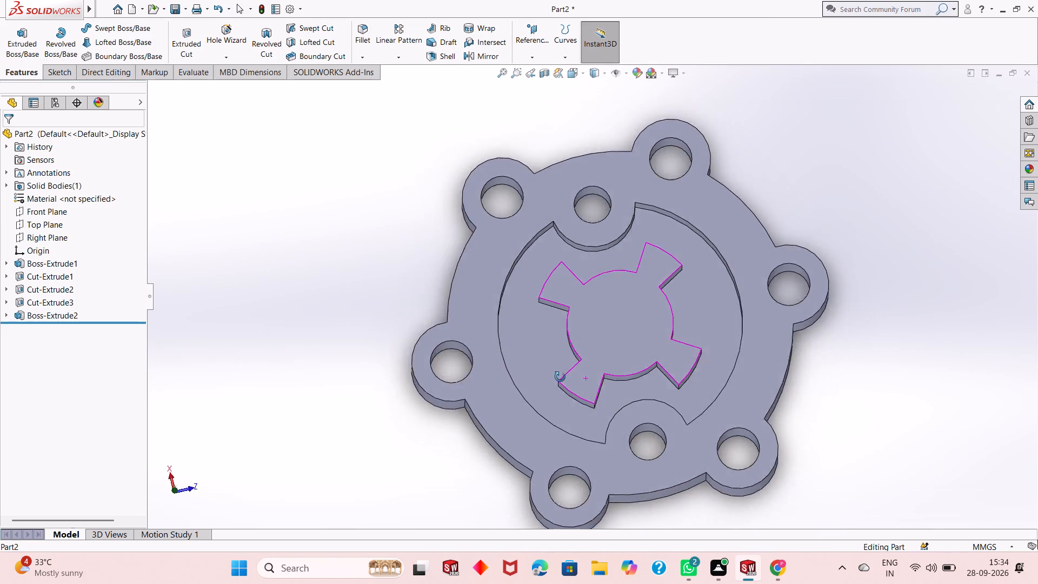
pyautogui.moveTo(560, 377); pyautogui.dragTo(596, 203, button='middle')
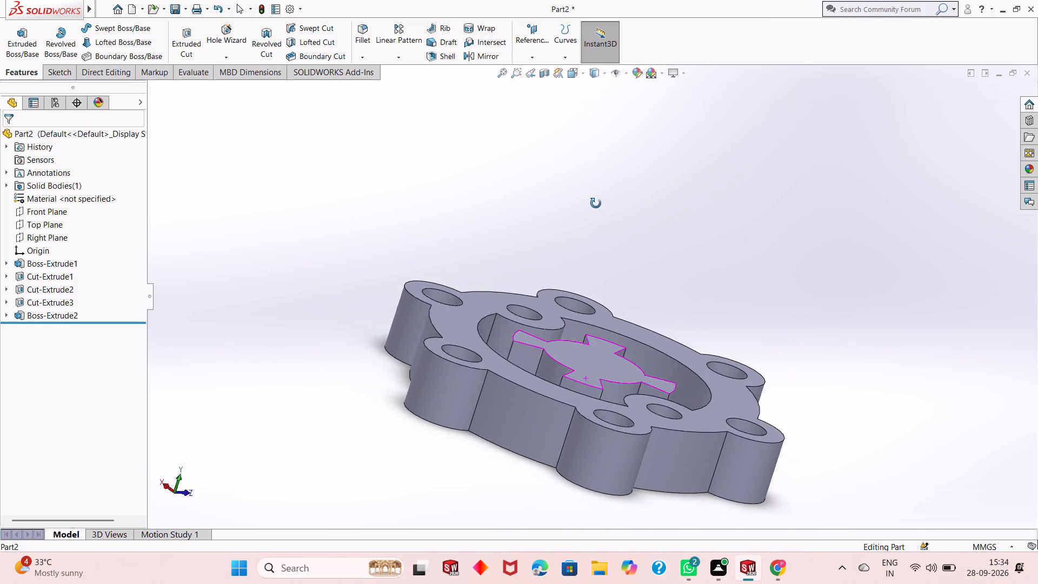
pyautogui.moveTo(596, 203); pyautogui.dragTo(570, 374, button='middle')
pyautogui.moveTo(573, 372); pyautogui.dragTo(593, 357, button='middle')
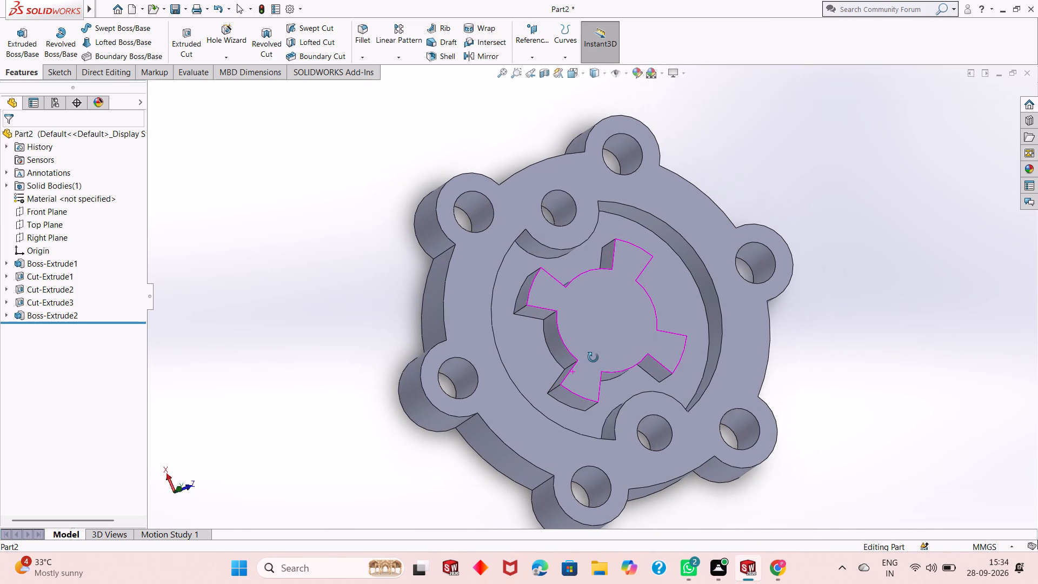
pyautogui.moveTo(593, 357); pyautogui.dragTo(582, 363, button='middle')
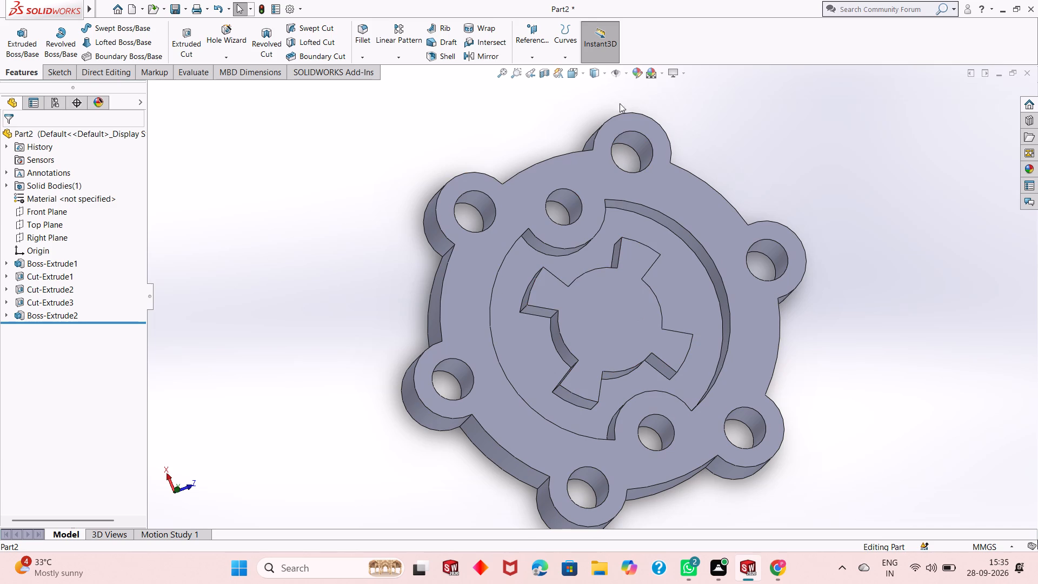
# Colour the whole part dark magenta-purple, with a red value of 162.
pyautogui.click(636, 69)
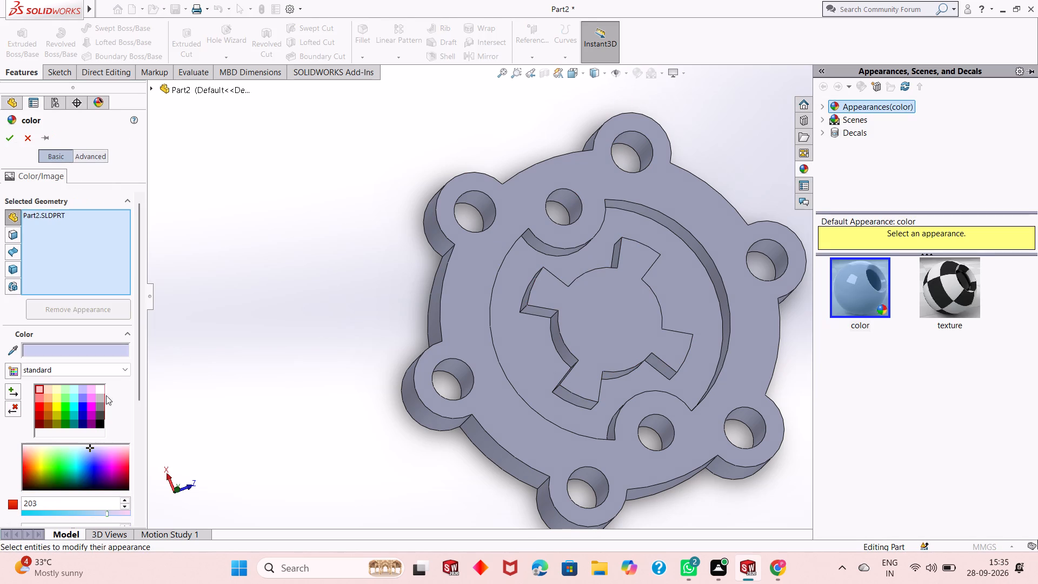
pyautogui.click(107, 468)
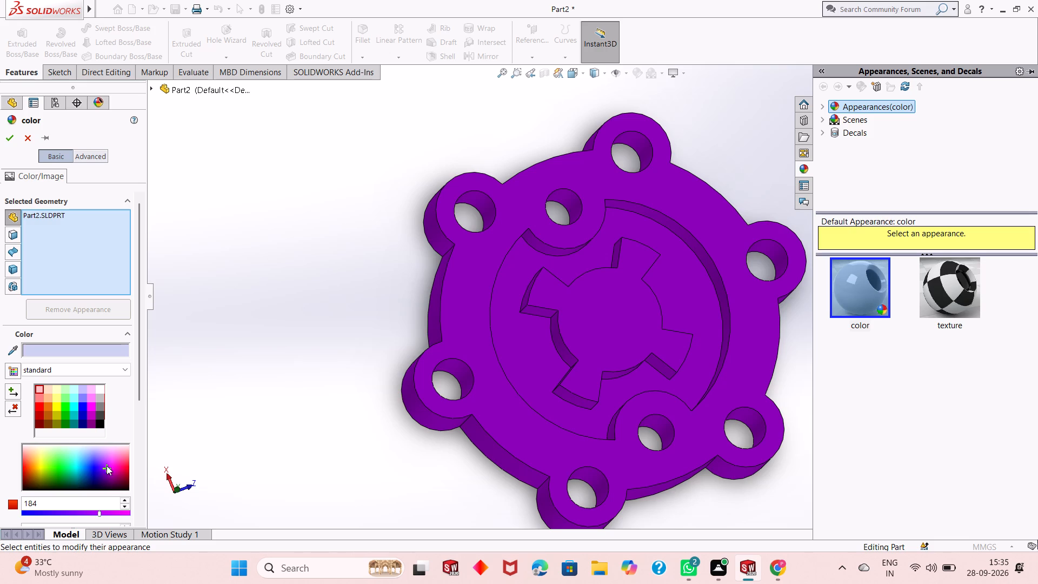
pyautogui.click(102, 461)
pyautogui.click(124, 472)
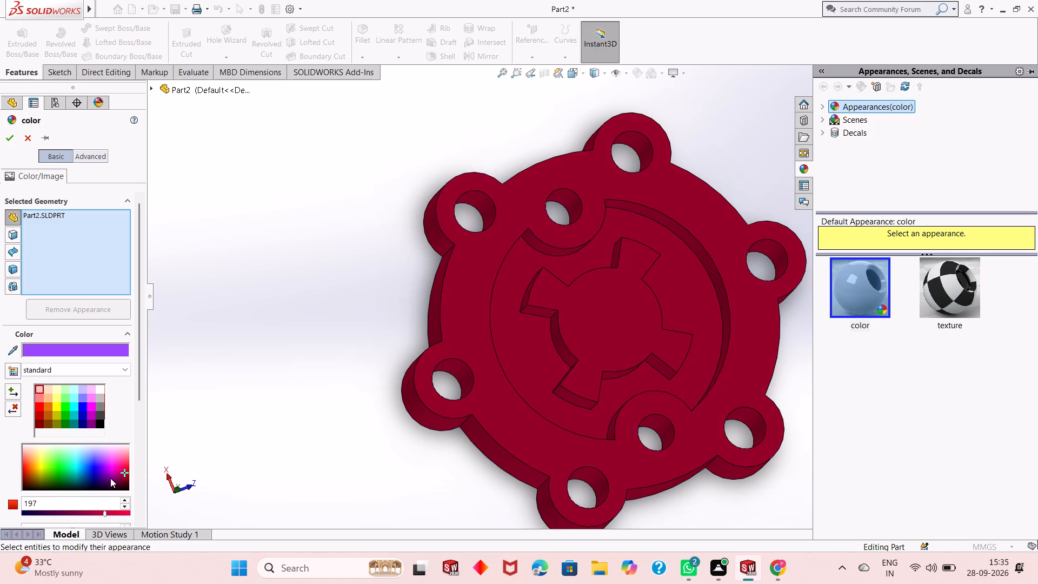
pyautogui.click(110, 474)
pyautogui.click(109, 471)
pyautogui.click(114, 476)
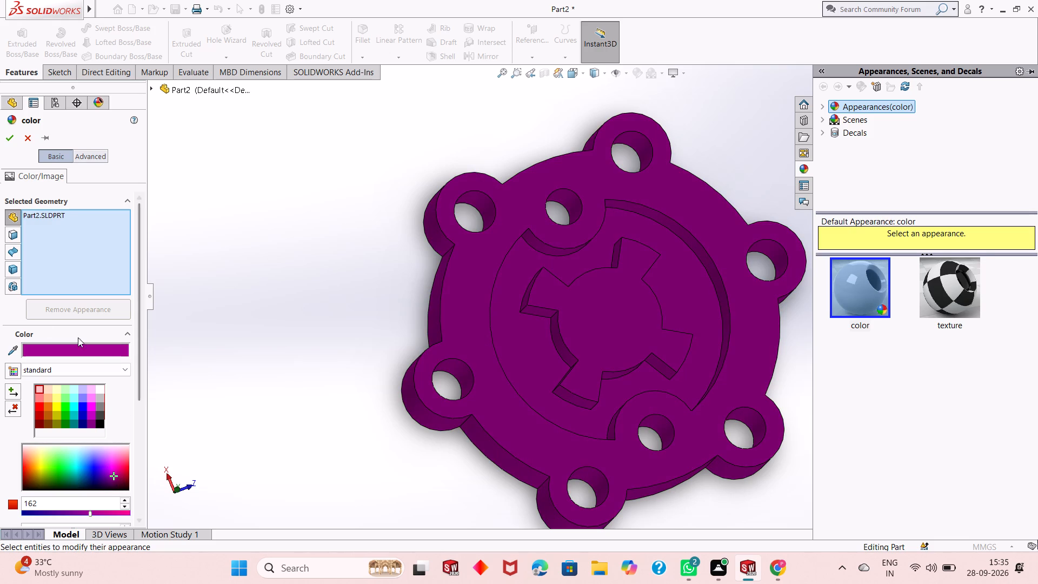
pyautogui.click(9, 140)
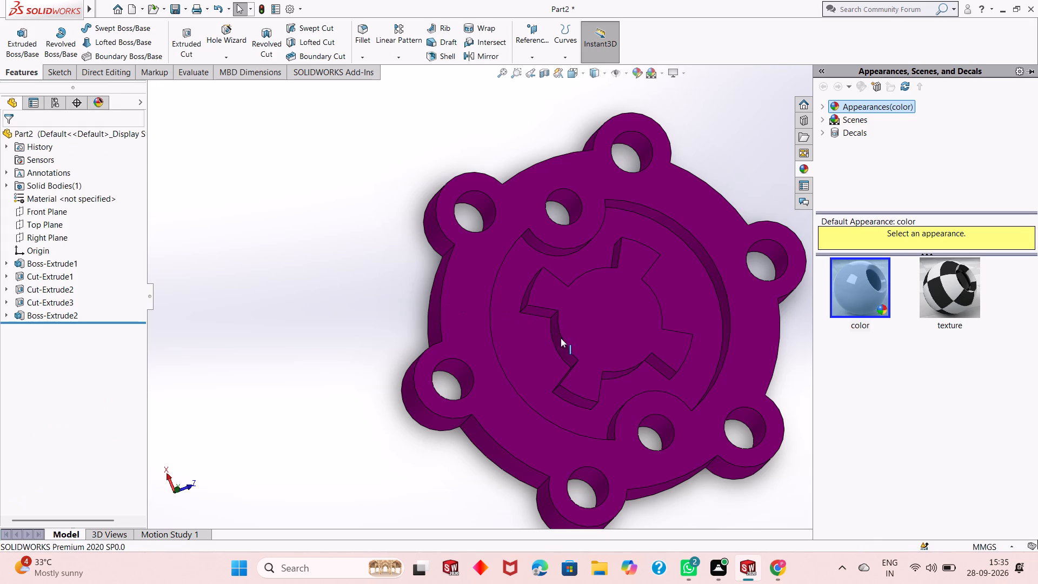
# Apply the polished aluminum metal appearance to the cut feature that forms the six lobe holes.
pyautogui.scroll(2, 370, 339)
pyautogui.scroll(-2, 667, 260)
pyautogui.moveTo(630, 346); pyautogui.dragTo(639, 283, button='middle')
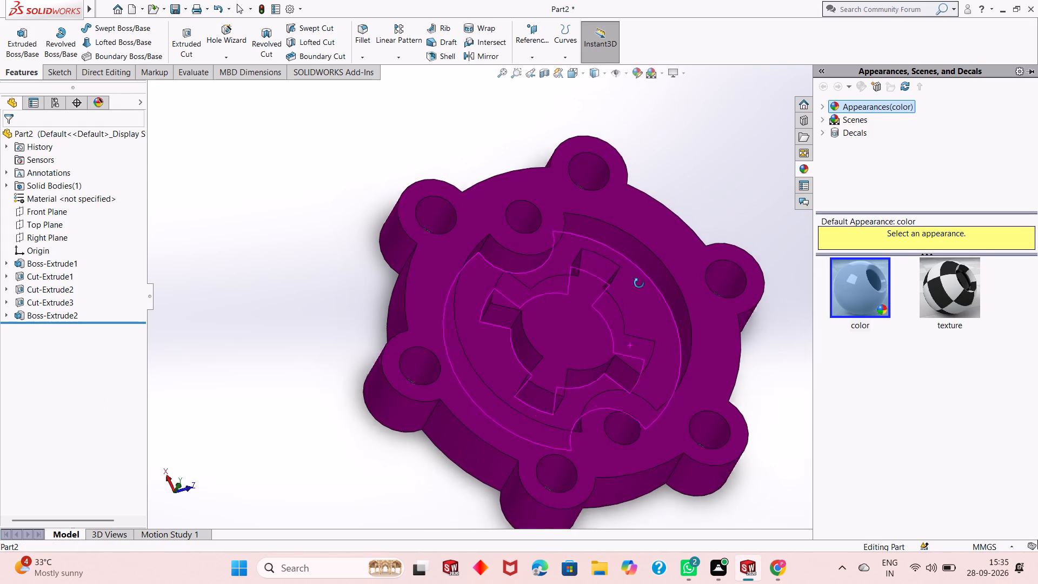
pyautogui.moveTo(639, 283); pyautogui.dragTo(649, 245, button='middle')
pyautogui.scroll(1, 614, 334)
pyautogui.scroll(-1, 613, 300)
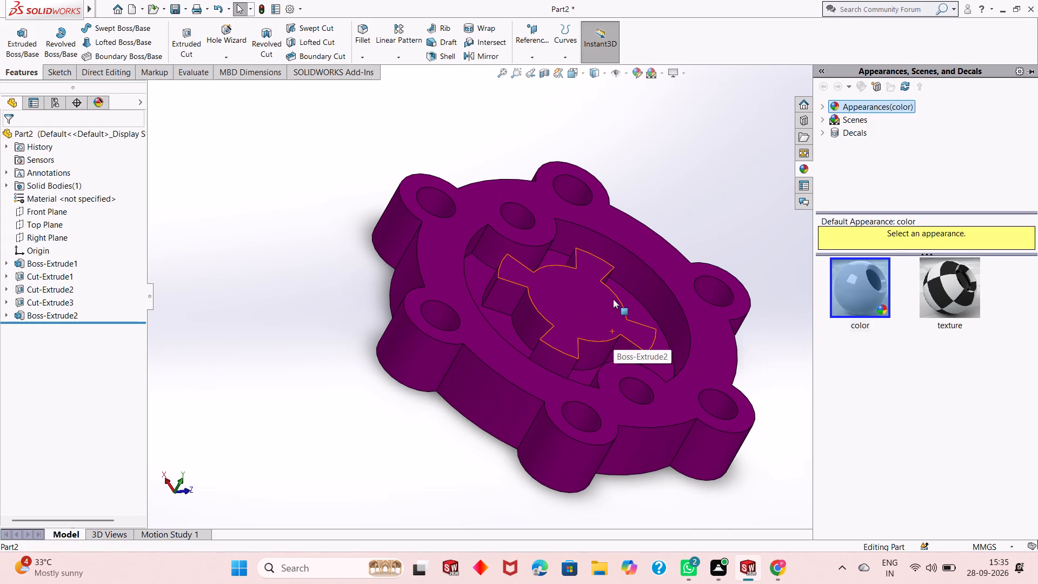
pyautogui.click(821, 106)
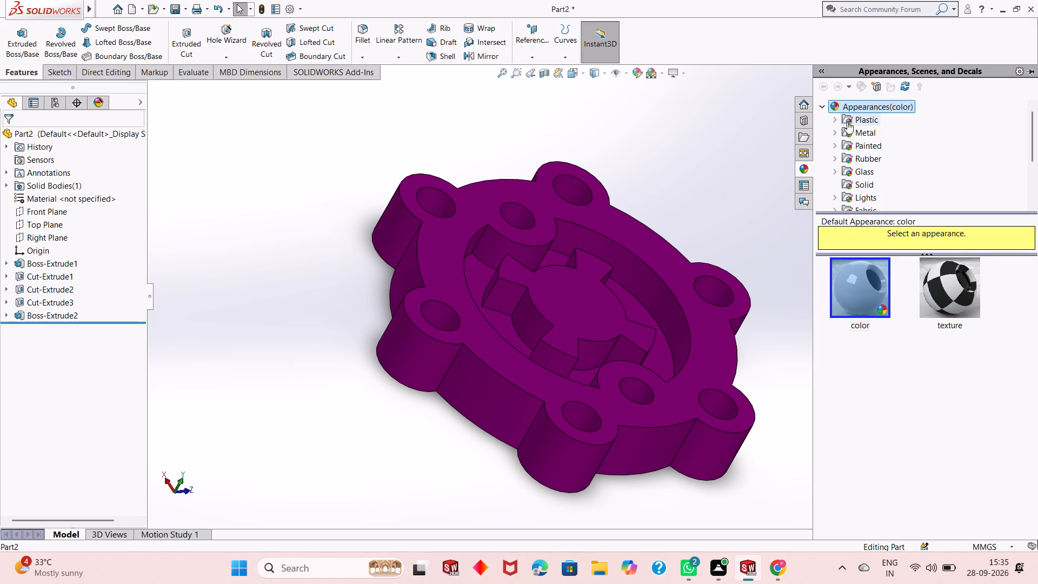
pyautogui.click(856, 128)
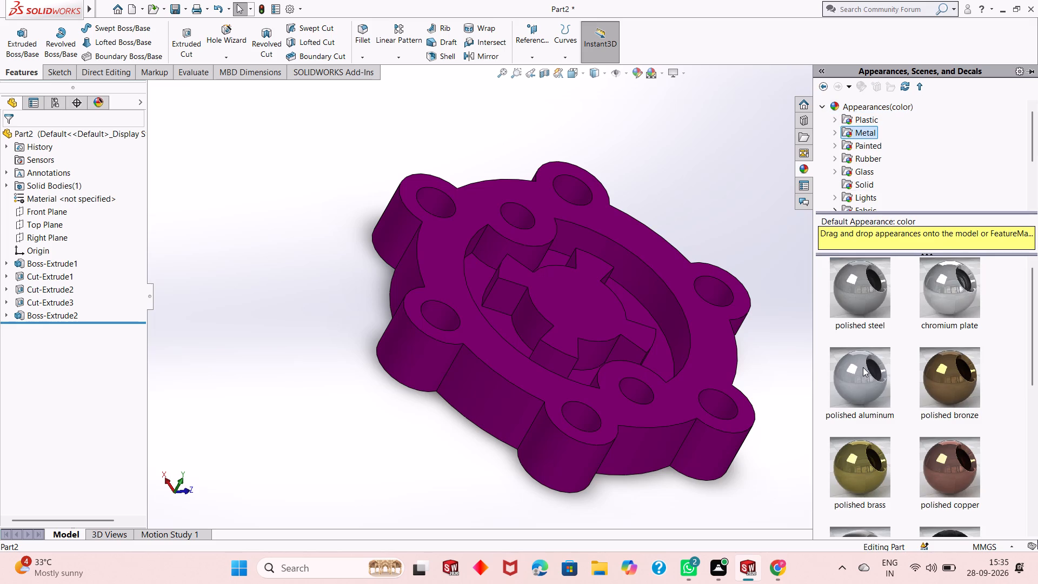
pyautogui.moveTo(870, 387); pyautogui.dragTo(550, 341)
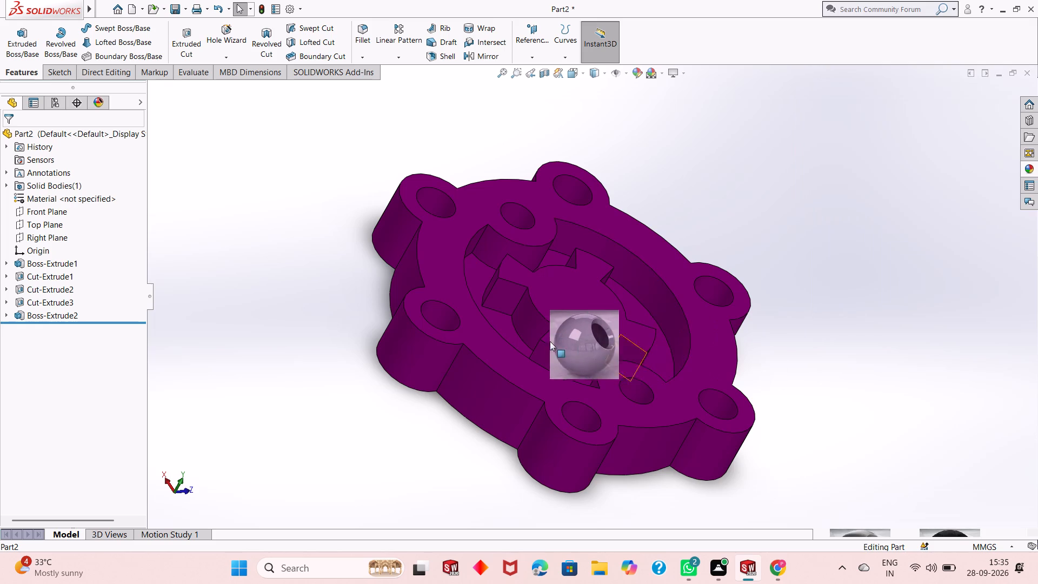
pyautogui.moveTo(550, 341); pyautogui.dragTo(457, 328)
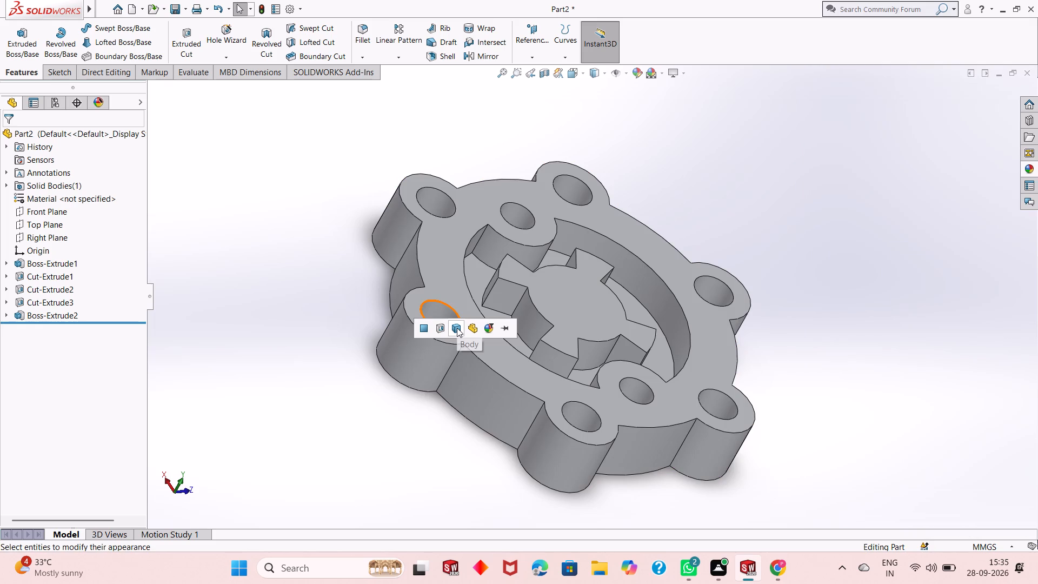
pyautogui.click(443, 329)
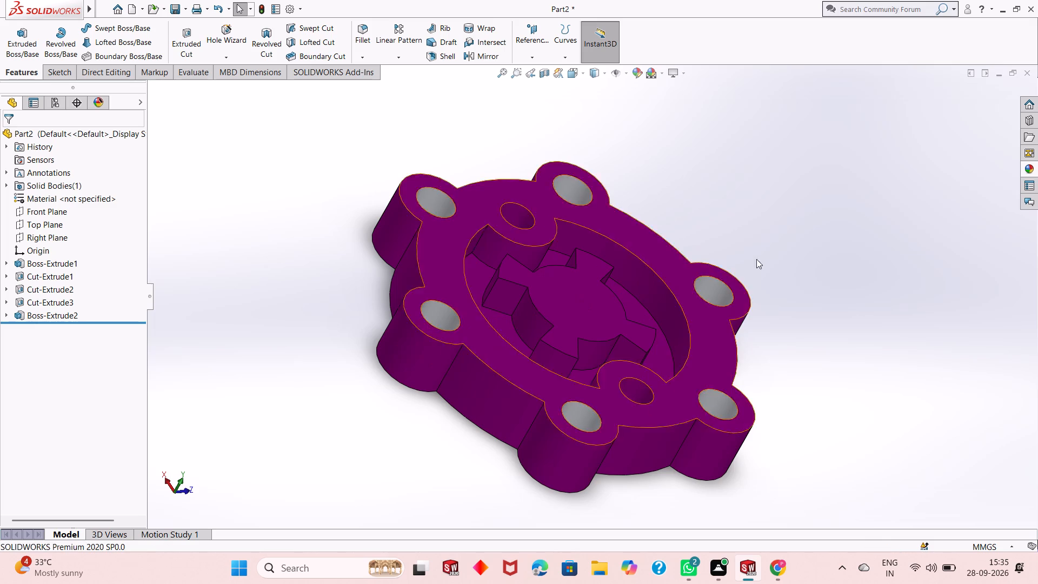
# Apply the polished aluminum appearance to Cut-Extrude3, the two holes beside the pocket.
pyautogui.moveTo(690, 311); pyautogui.dragTo(694, 393, button='middle')
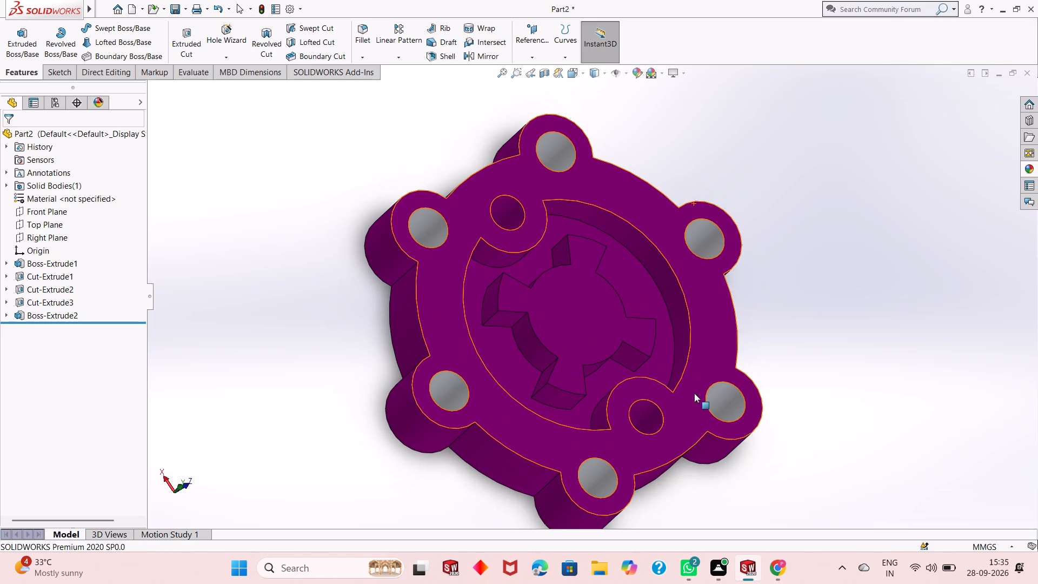
pyautogui.click(1029, 169)
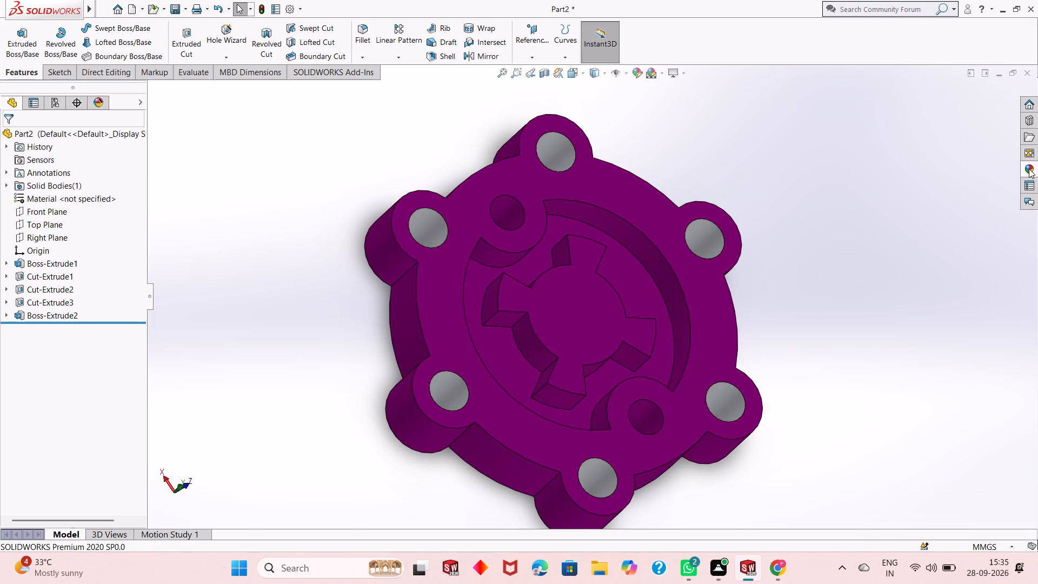
pyautogui.moveTo(871, 373); pyautogui.dragTo(613, 380)
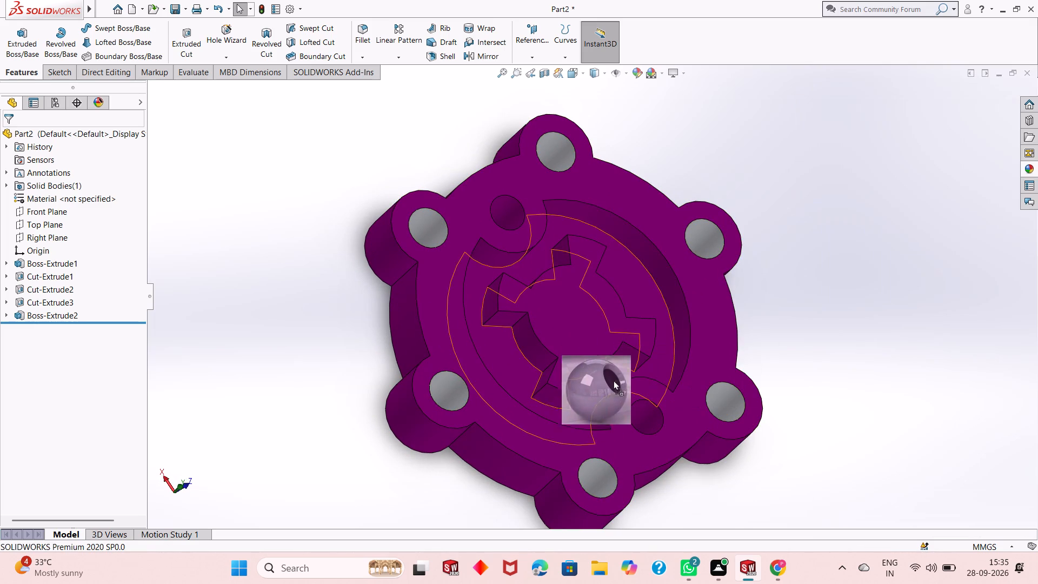
pyautogui.moveTo(613, 380); pyautogui.dragTo(652, 410)
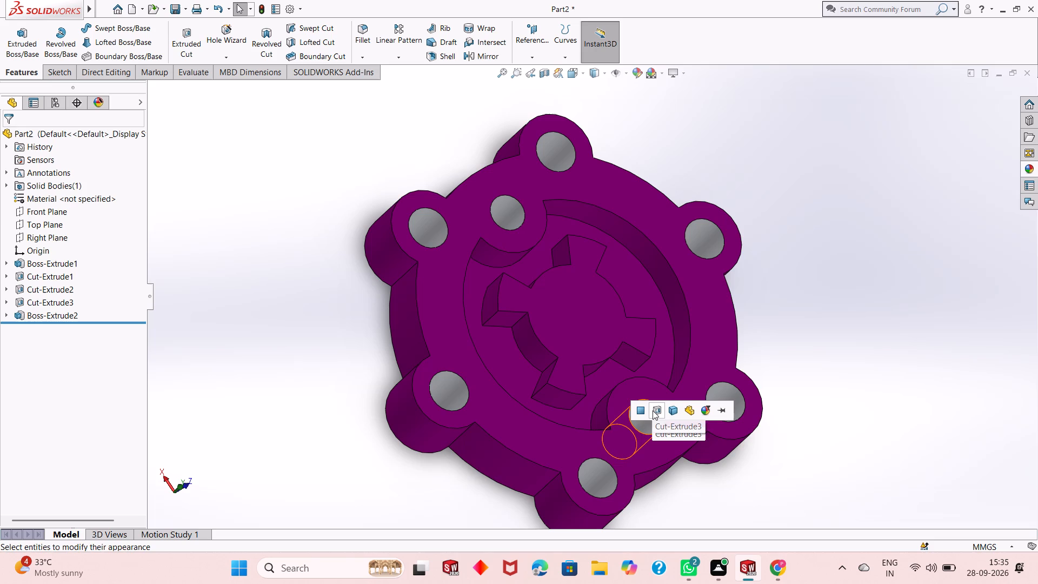
pyautogui.click(653, 410)
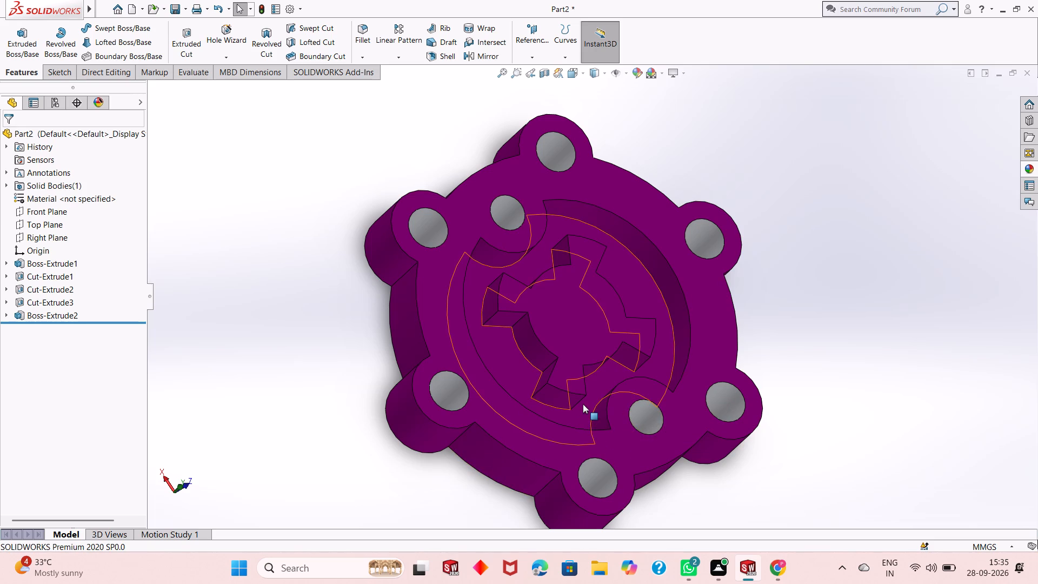
pyautogui.scroll(1, 601, 392)
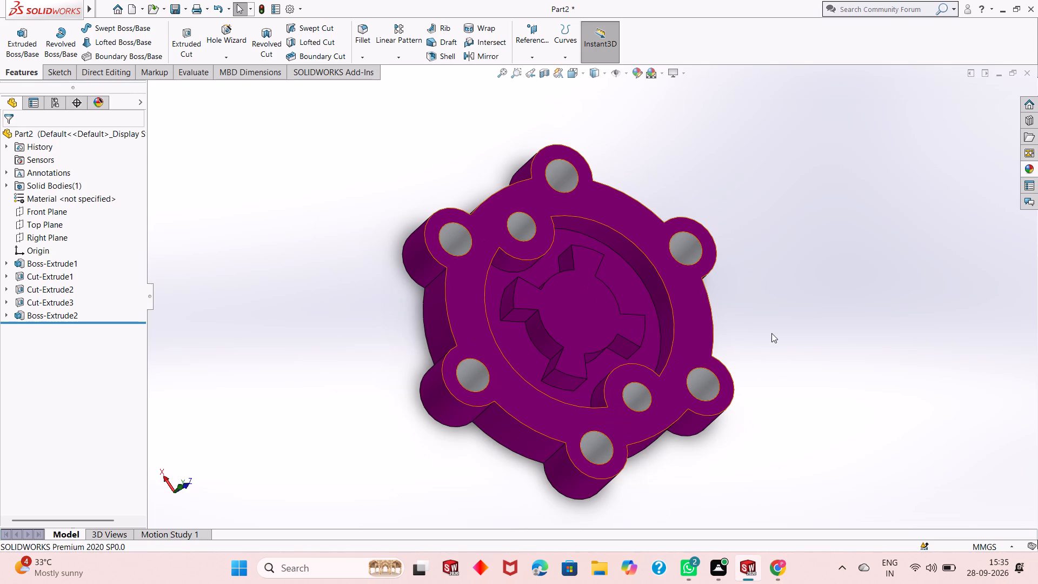
pyautogui.press('Escape')
pyautogui.press('Escape')
pyautogui.press('Escape')
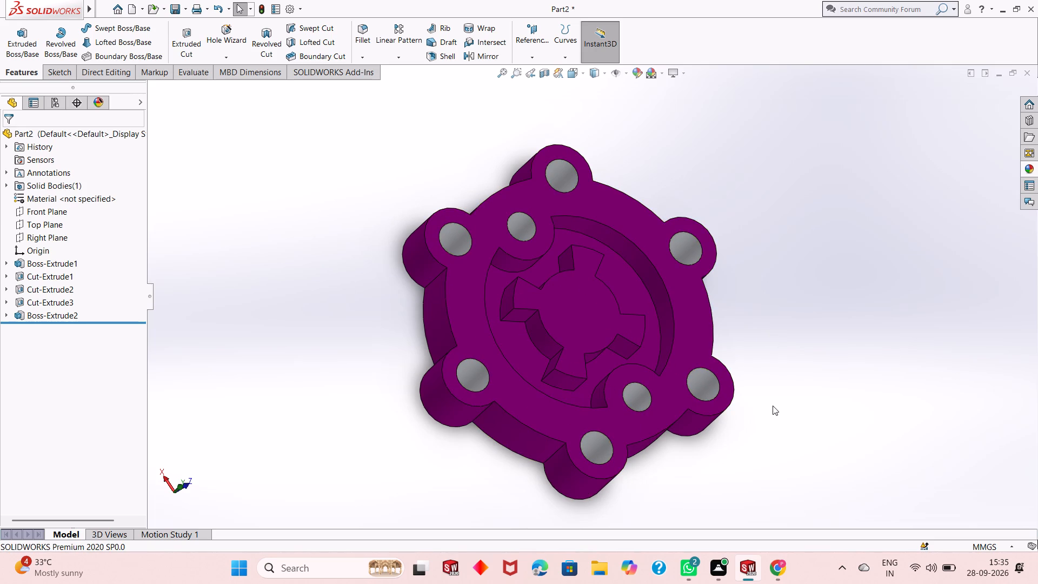
# Examine the coloured disc and its aluminum-finished holes from several angles.
pyautogui.moveTo(773, 407); pyautogui.dragTo(775, 379, button='middle')
pyautogui.moveTo(787, 442); pyautogui.dragTo(787, 443, button='middle')
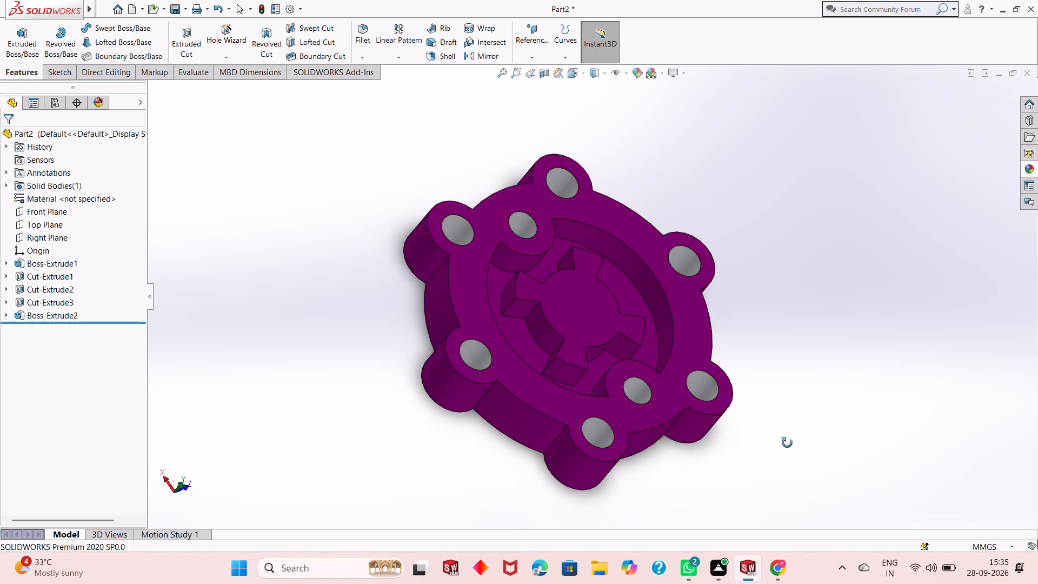
pyautogui.moveTo(787, 443); pyautogui.dragTo(772, 286, button='middle')
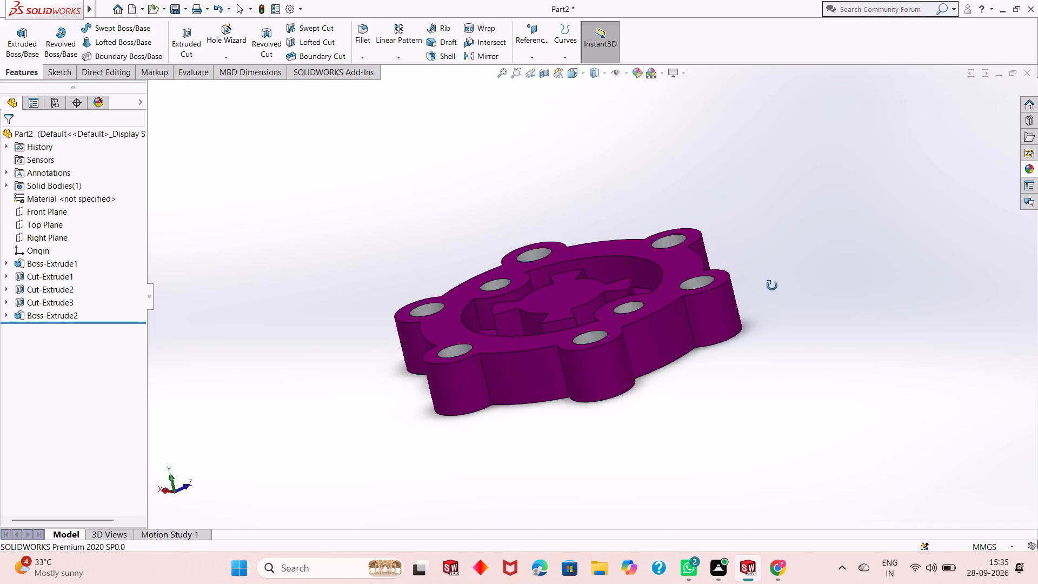
pyautogui.moveTo(772, 286); pyautogui.dragTo(801, 414, button='middle')
pyautogui.scroll(1, 550, 314)
pyautogui.scroll(-2, 575, 295)
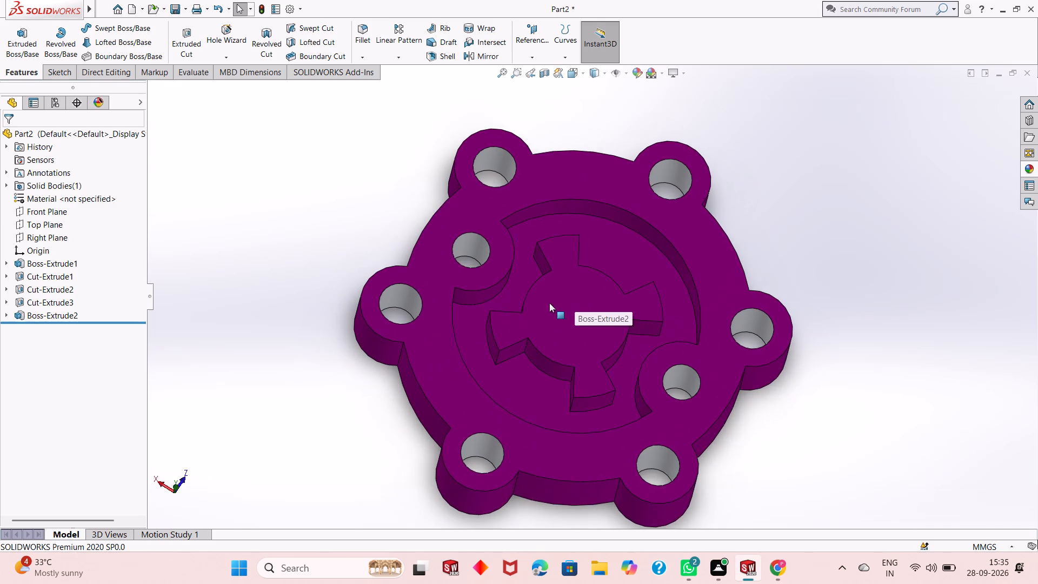
pyautogui.scroll(-1, 528, 297)
pyautogui.scroll(1, 583, 313)
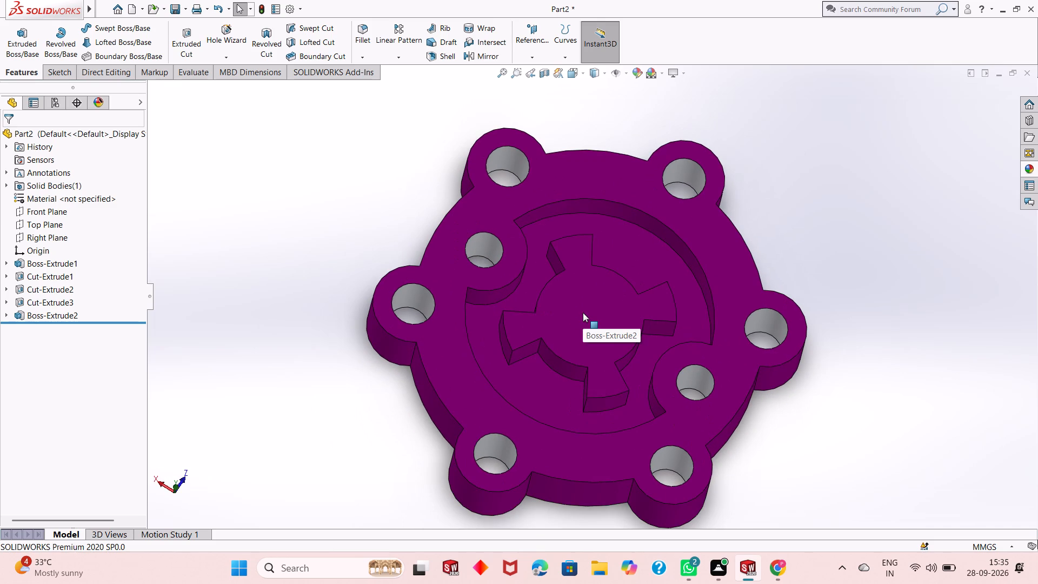
# Examine the lobed disc's pocket, four-armed boss and aluminum-finished holes from close up and from several angles.
pyautogui.scroll(2, 583, 313)
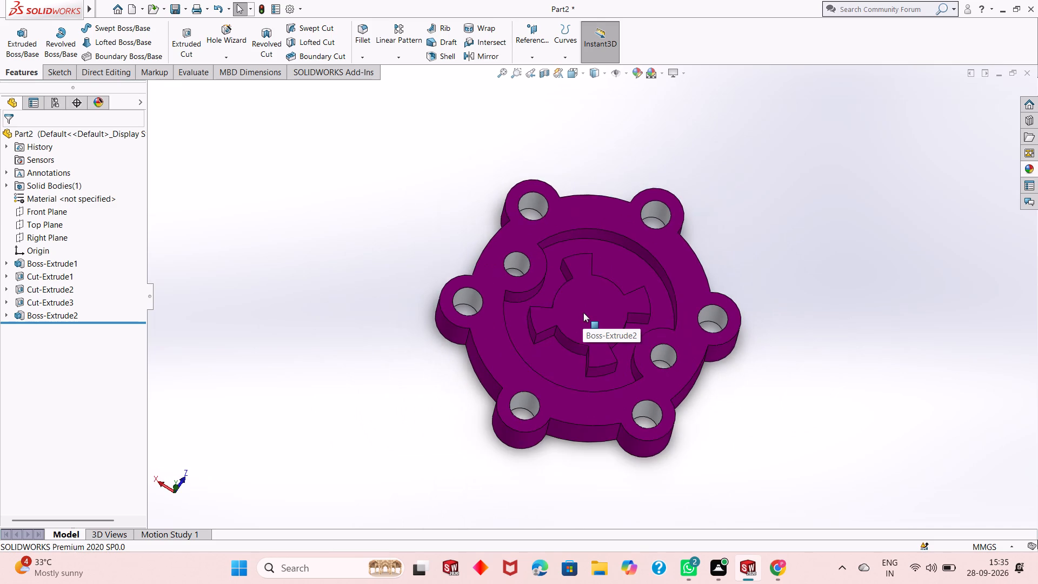
pyautogui.scroll(-3, 615, 297)
pyautogui.scroll(2, 574, 317)
pyautogui.scroll(-1, 587, 342)
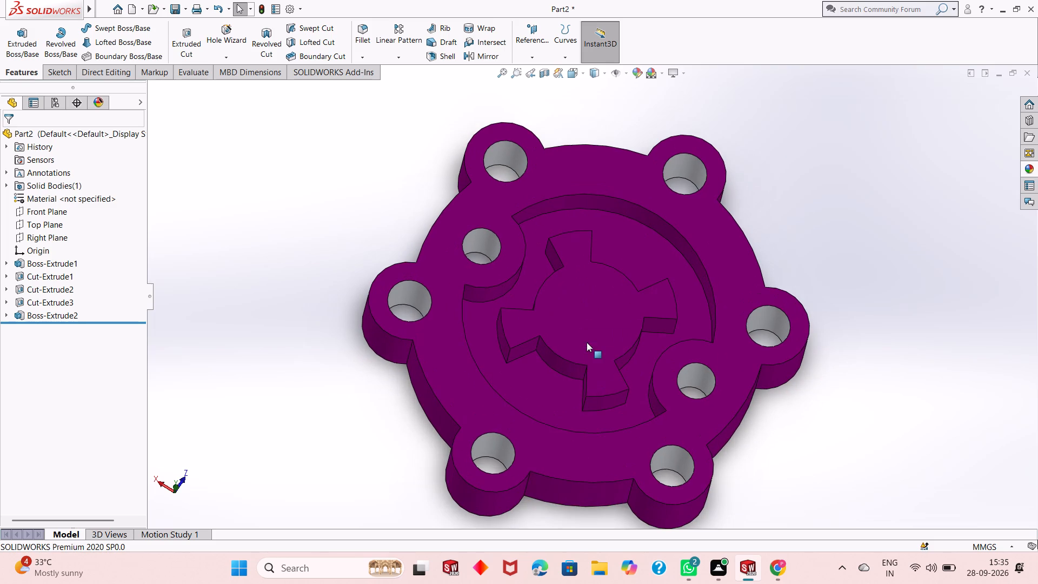
pyautogui.scroll(-1, 607, 349)
pyautogui.scroll(2, 607, 348)
pyautogui.scroll(-1, 585, 382)
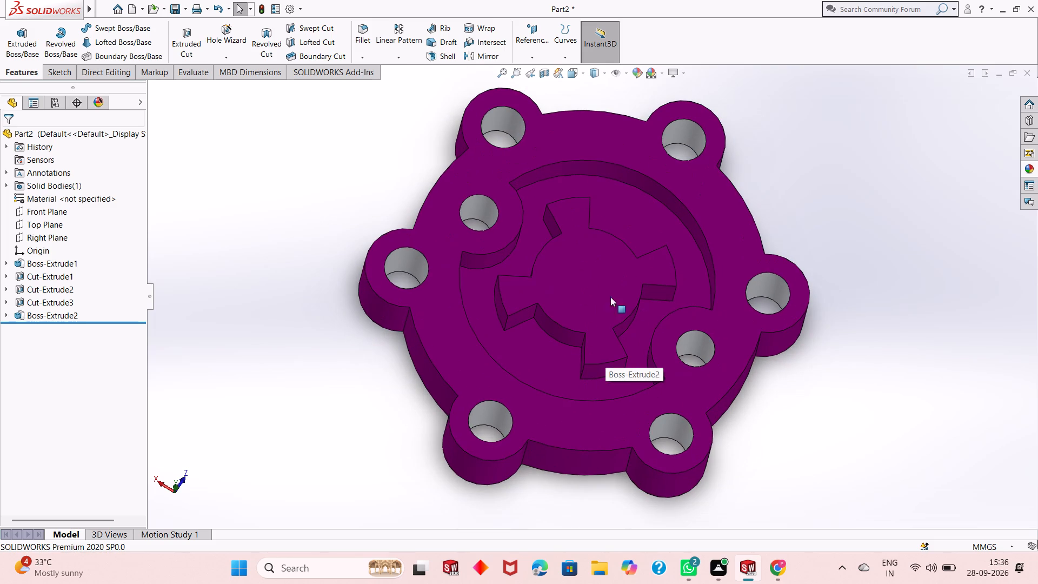
pyautogui.scroll(-1, 583, 254)
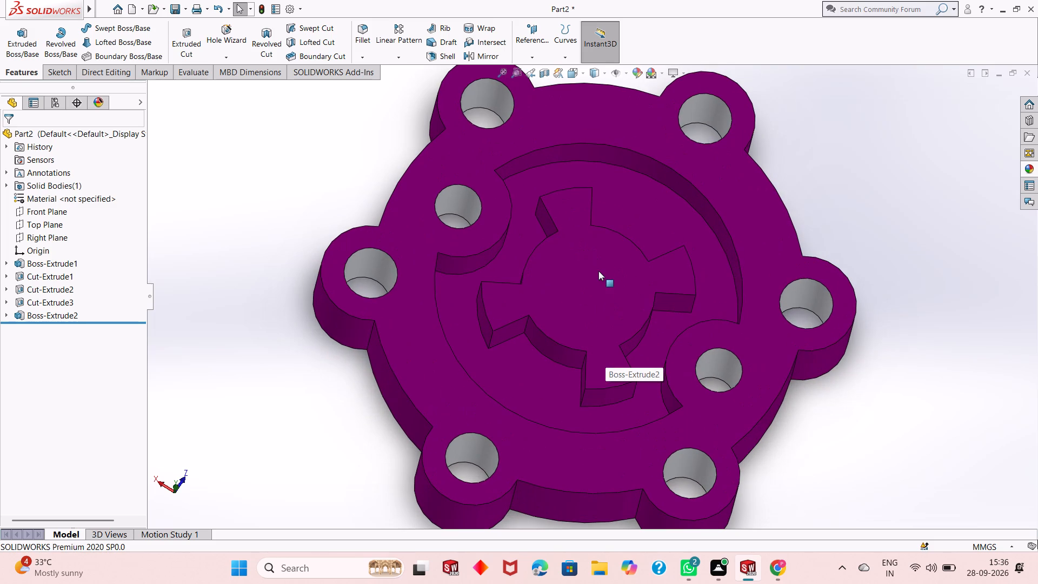
pyautogui.scroll(1, 598, 271)
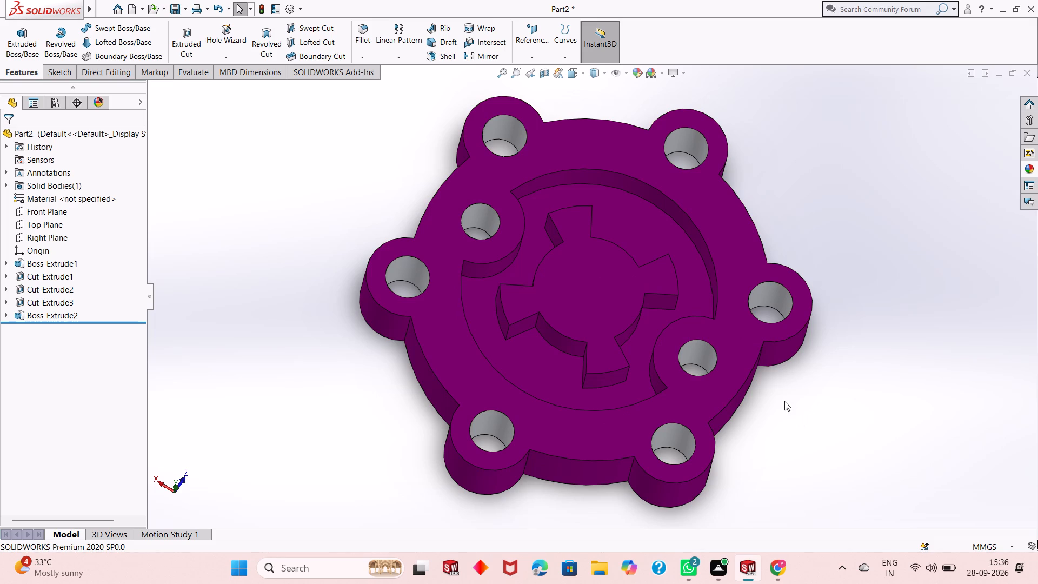
pyautogui.scroll(-1, 590, 289)
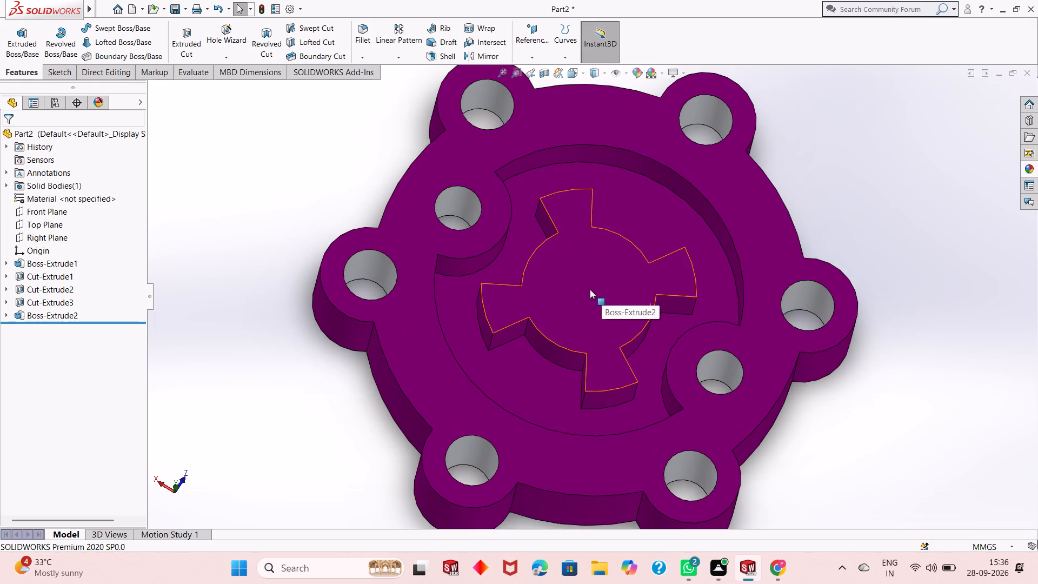
pyautogui.scroll(-1, 589, 282)
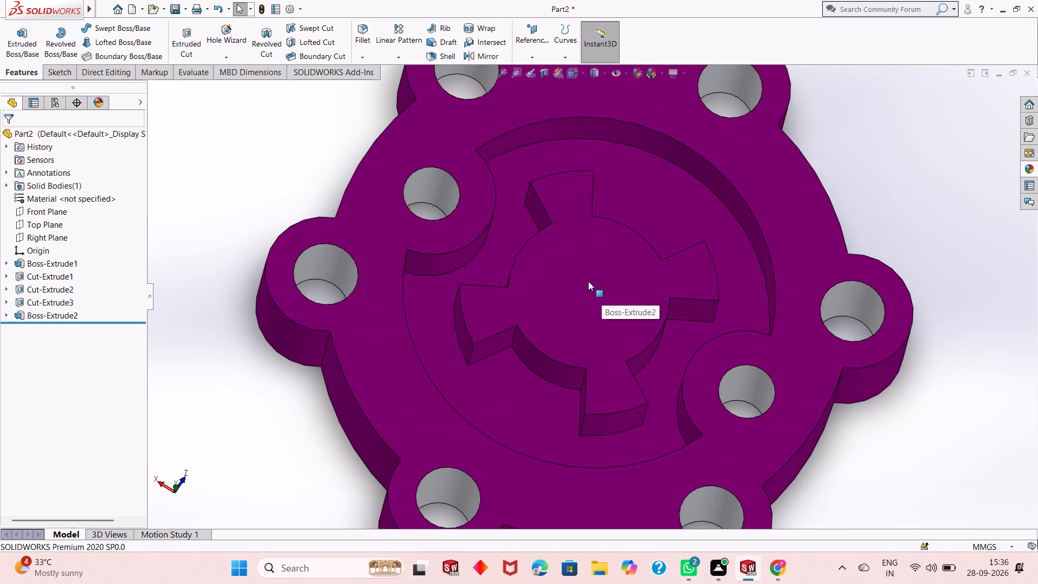
pyautogui.scroll(-1, 588, 281)
pyautogui.scroll(3, 588, 281)
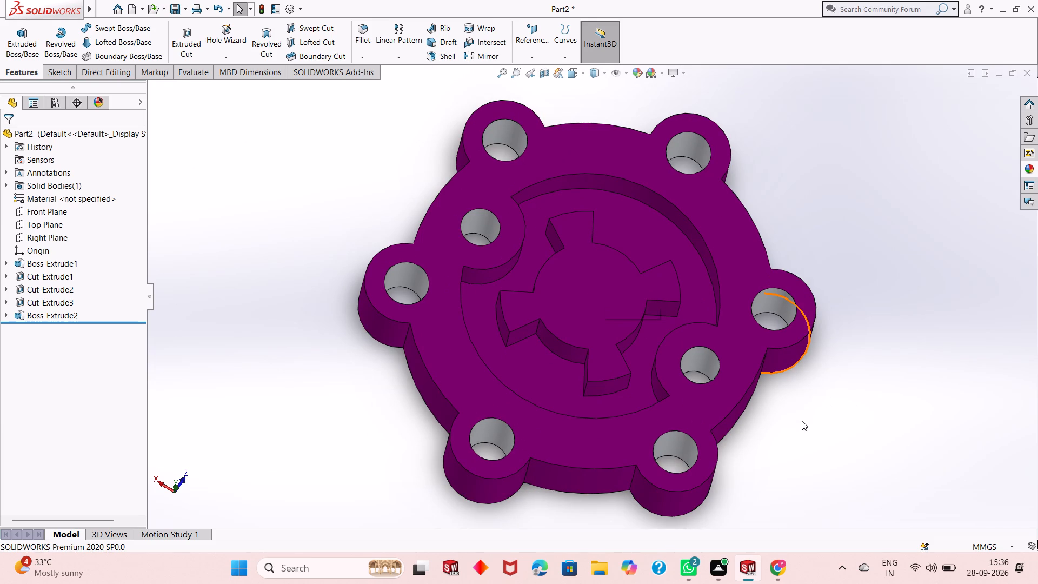
pyautogui.moveTo(761, 428); pyautogui.dragTo(759, 317, button='middle')
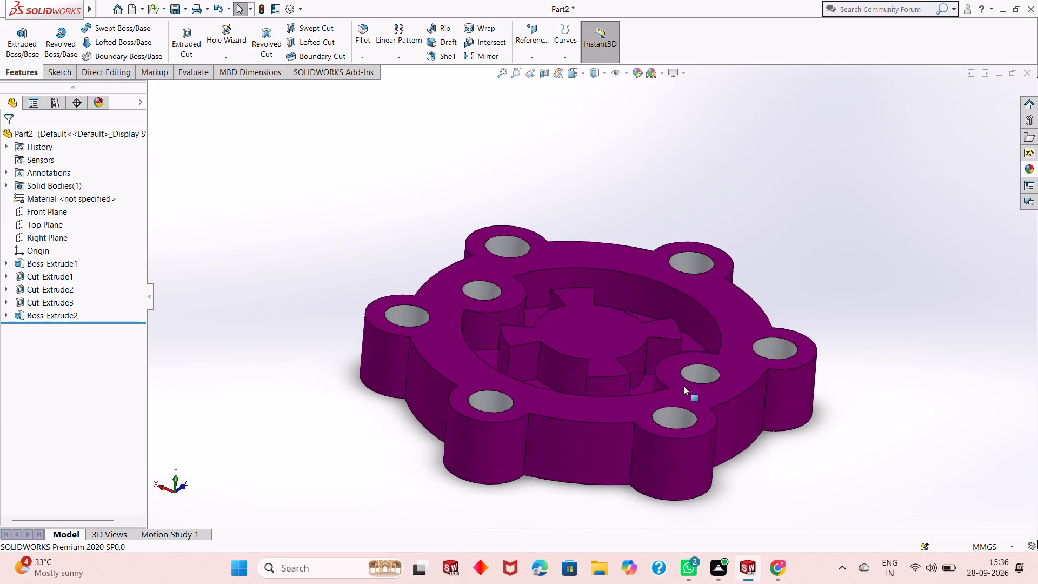
pyautogui.scroll(2, 683, 386)
pyautogui.scroll(-2, 587, 376)
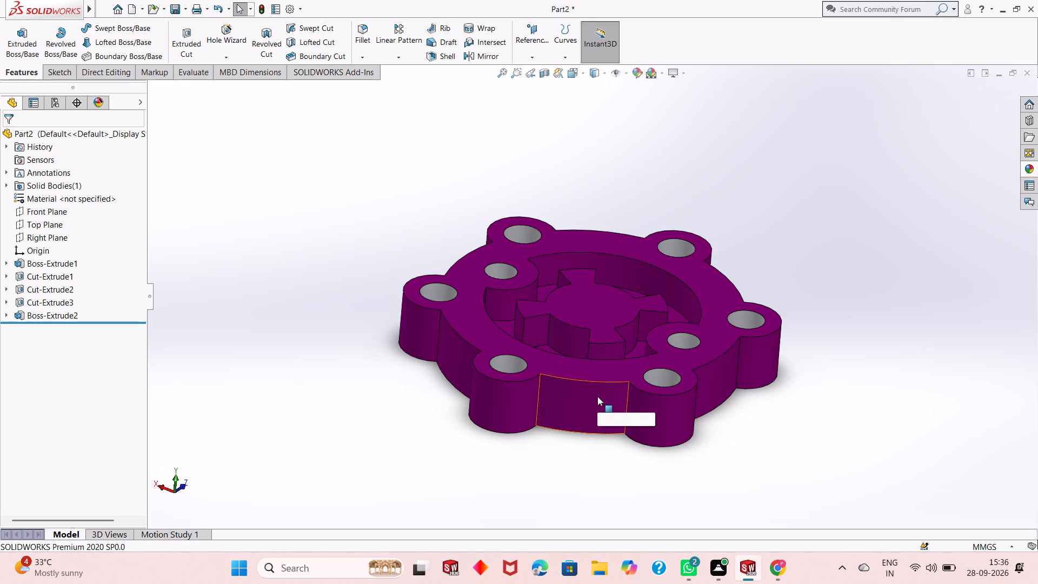
pyautogui.moveTo(589, 370); pyautogui.dragTo(581, 457, button='middle')
pyautogui.scroll(1, 603, 429)
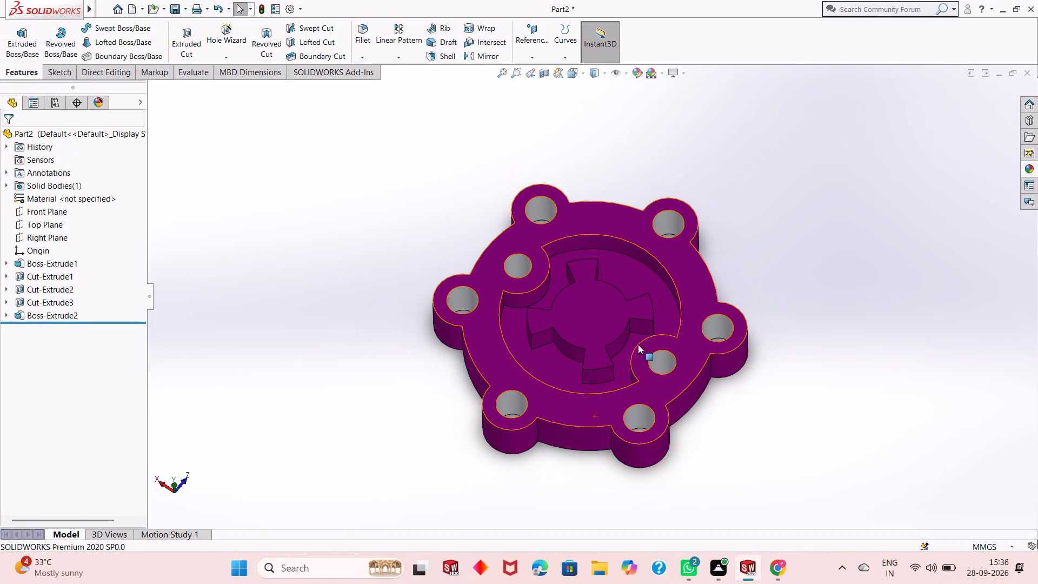
pyautogui.middleClick(643, 419)
pyautogui.scroll(-3, 621, 297)
pyautogui.press('Escape')
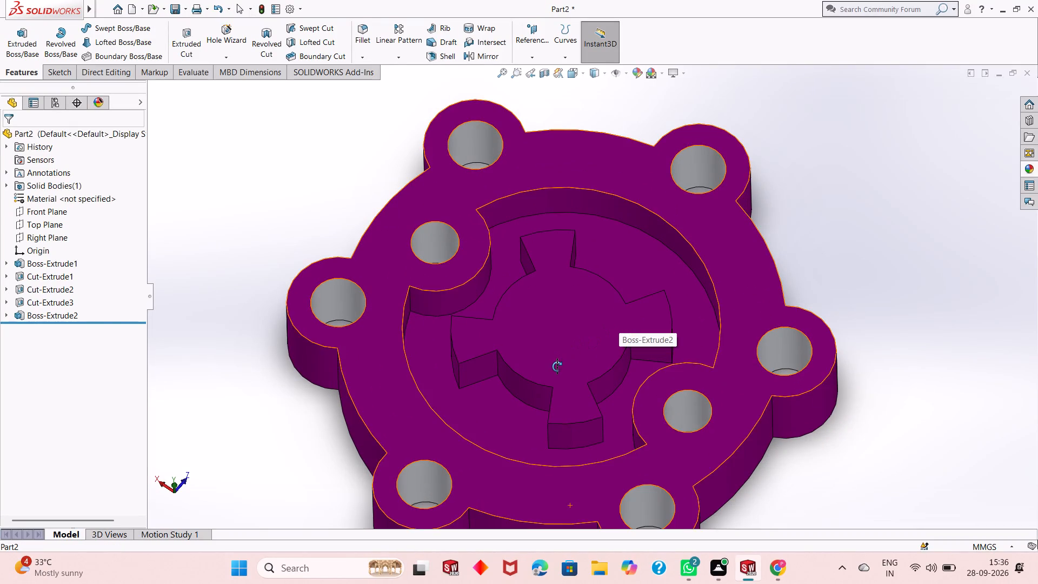
pyautogui.press('Escape')
pyautogui.press('Escape')
pyautogui.press('Escape')
pyautogui.press('Escape')
pyautogui.scroll(-2, 569, 331)
pyautogui.scroll(1, 569, 330)
pyautogui.scroll(-1, 569, 329)
pyautogui.scroll(2, 553, 362)
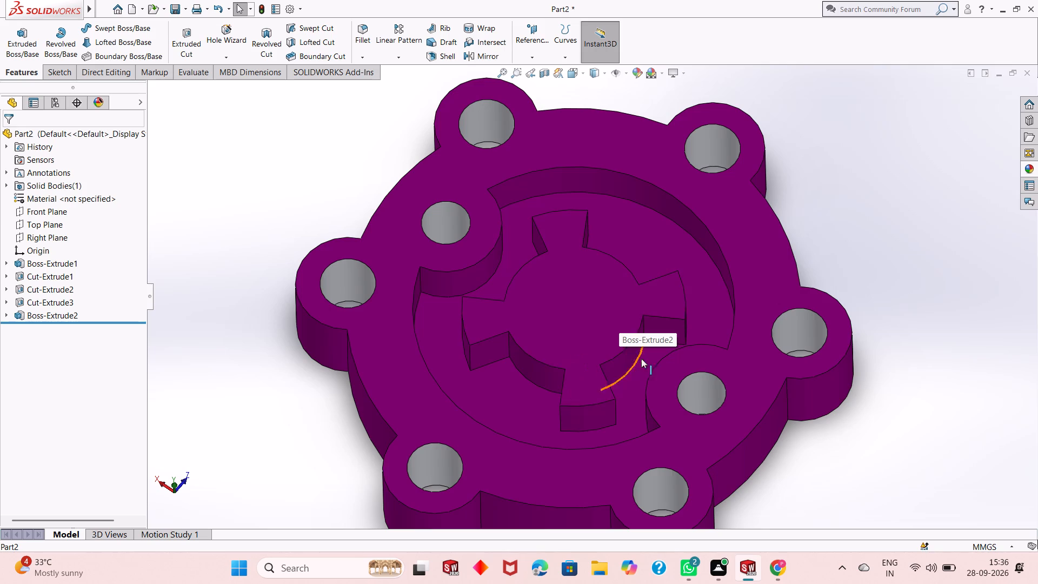
pyautogui.scroll(2, 520, 302)
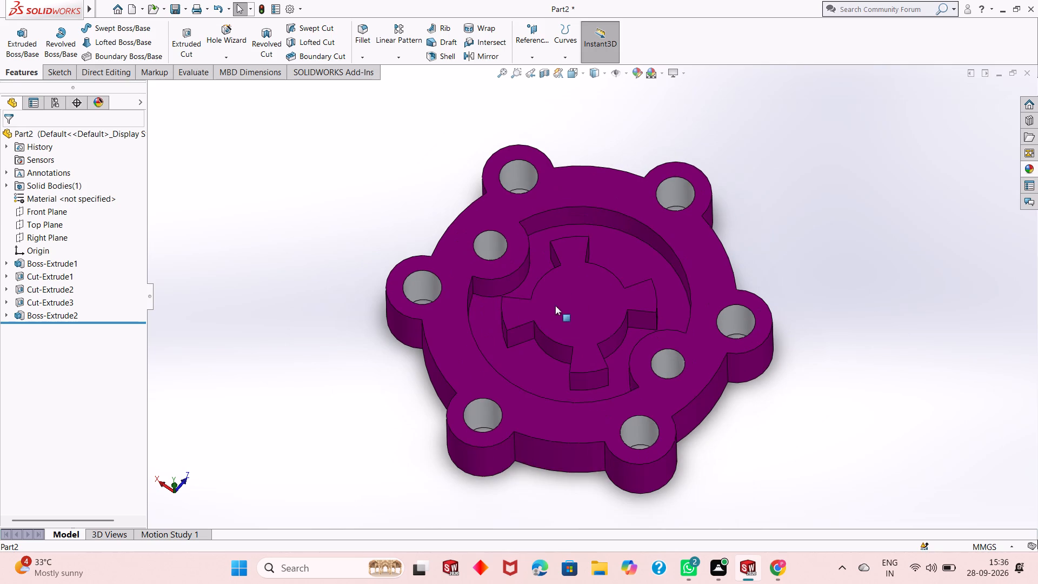
pyautogui.moveTo(804, 382); pyautogui.dragTo(839, 406, button='middle')
pyautogui.scroll(-1, 615, 278)
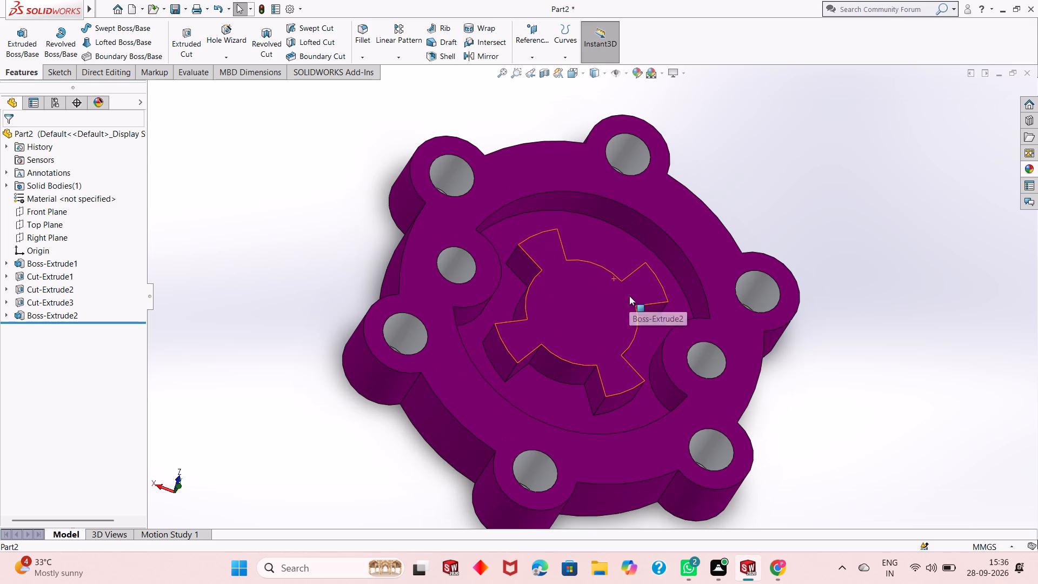
pyautogui.scroll(2, 629, 319)
pyautogui.scroll(-1, 607, 306)
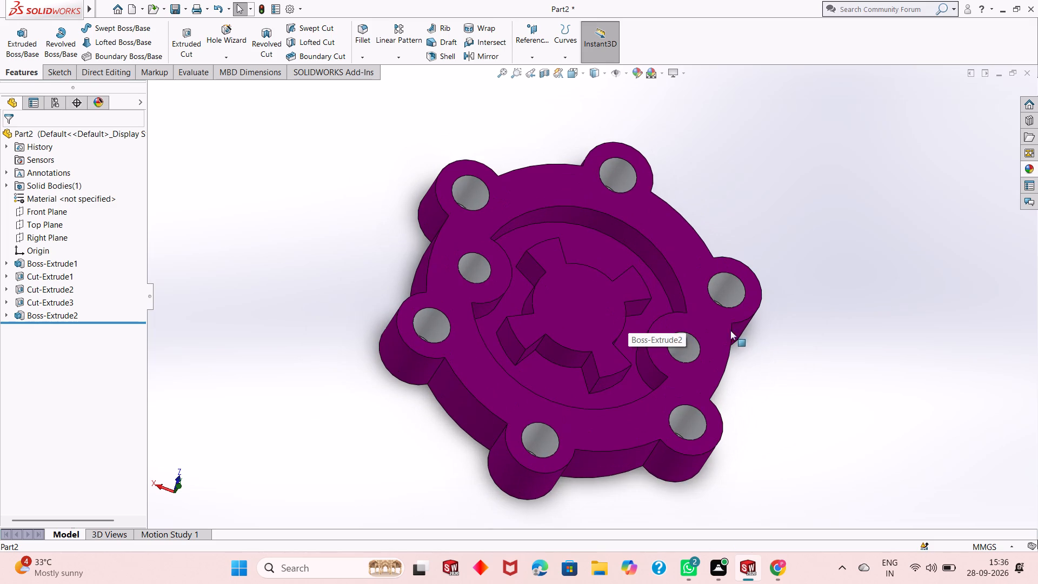
# Save the part in the Downloads folder as a SOLIDWORKS part named "Flanged adapter plate".
pyautogui.hotkey('ctrl', 's')
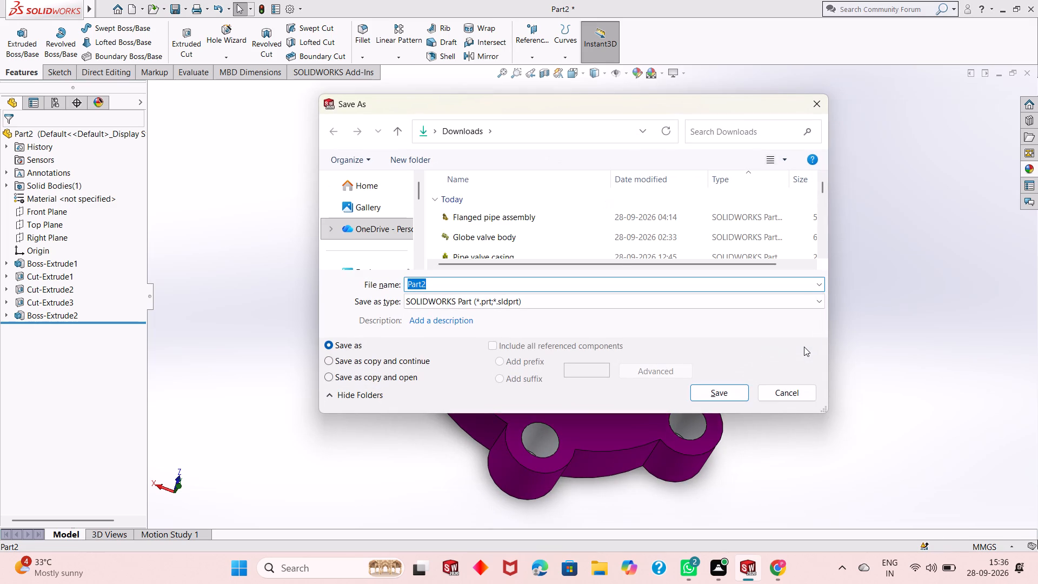
pyautogui.write('Per')
pyautogui.write('fora')
pyautogui.write('ated')
pyautogui.press('space')
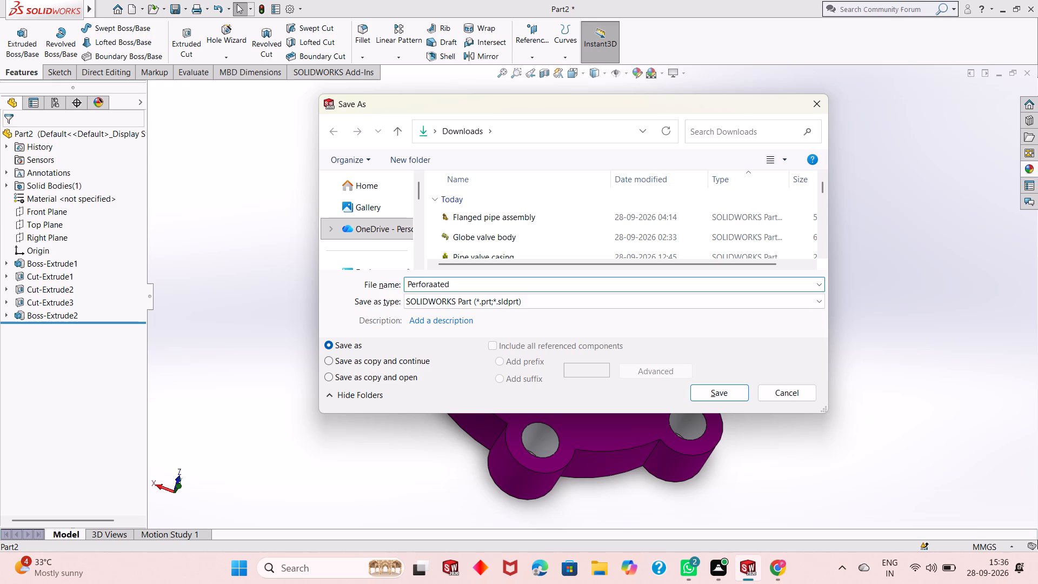
pyautogui.press('BackSpace')
pyautogui.press('BackSpace')
pyautogui.press('BackSpace')
pyautogui.press('BackSpace')
pyautogui.press('BackSpace')
pyautogui.press('BackSpace')
pyautogui.press('BackSpace')
pyautogui.press('BackSpace')
pyautogui.press('BackSpace')
pyautogui.press('BackSpace')
pyautogui.press('BackSpace')
pyautogui.press('BackSpace')
pyautogui.press('BackSpace')
pyautogui.press('BackSpace')
pyautogui.press('BackSpace')
pyautogui.press('BackSpace')
pyautogui.press('BackSpace')
pyautogui.press('BackSpace')
pyautogui.press('BackSpace')
pyautogui.press('BackSpace')
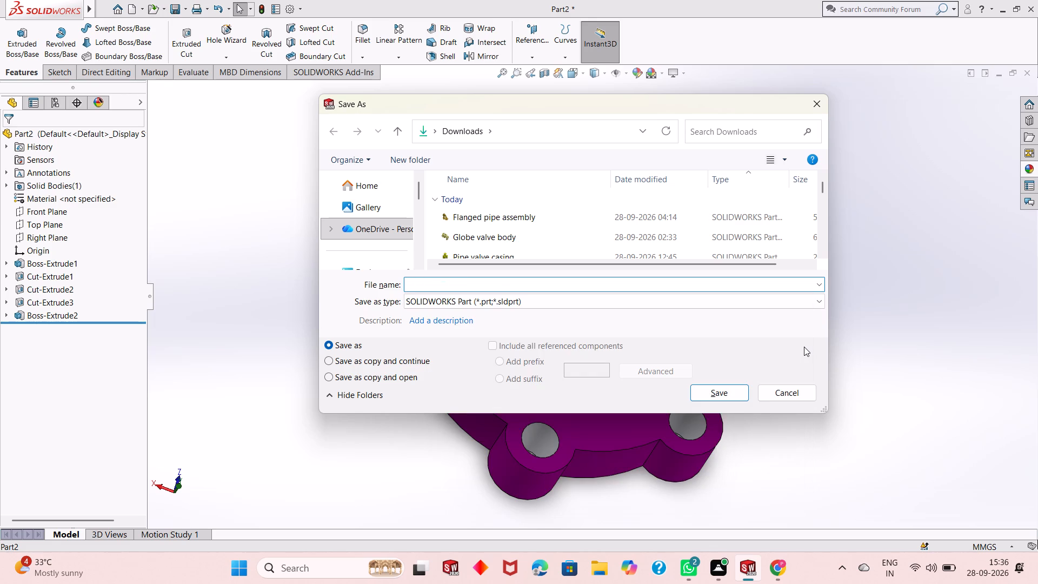
pyautogui.hotkey('shift', 'f')
pyautogui.write('lan')
pyautogui.write('ged')
pyautogui.press('space')
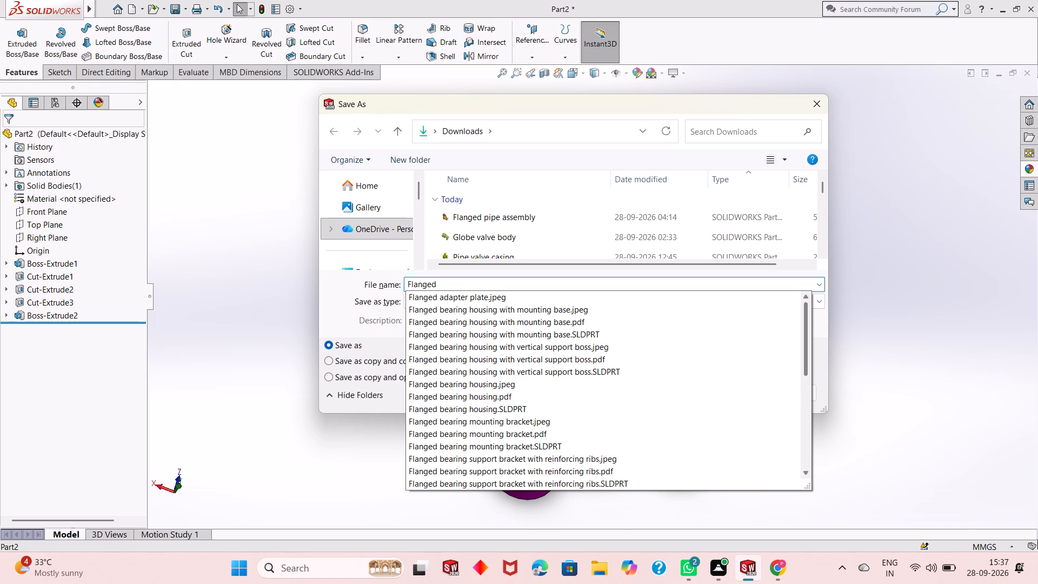
pyautogui.write('adapter')
pyautogui.press('space')
pyautogui.write('plate')
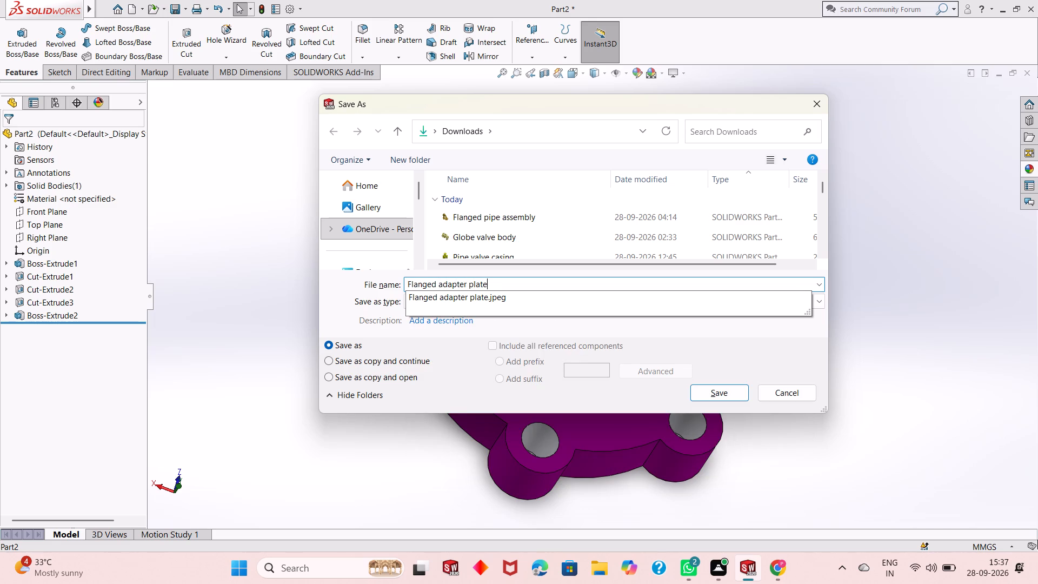
pyautogui.press('Return')
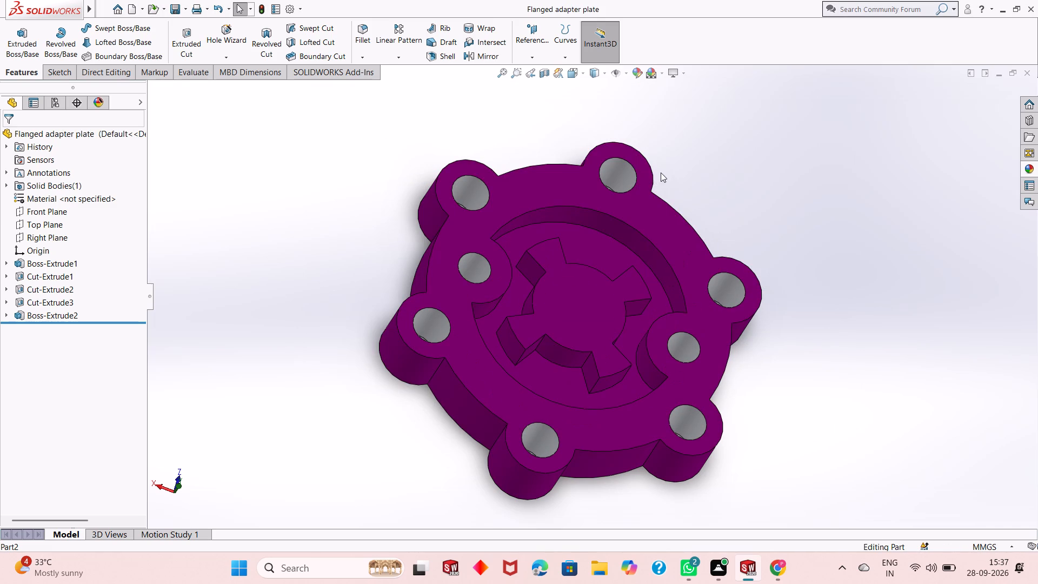
# Save a PDF copy of the part in Downloads under the name "Flanged adapter plate".
pyautogui.click(186, 8)
pyautogui.click(208, 36)
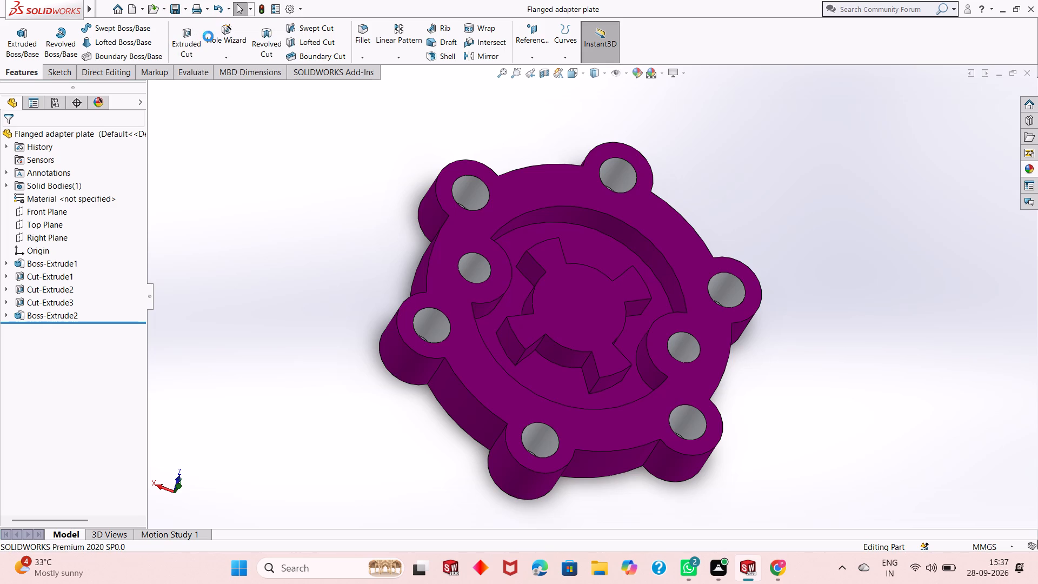
pyautogui.click(501, 301)
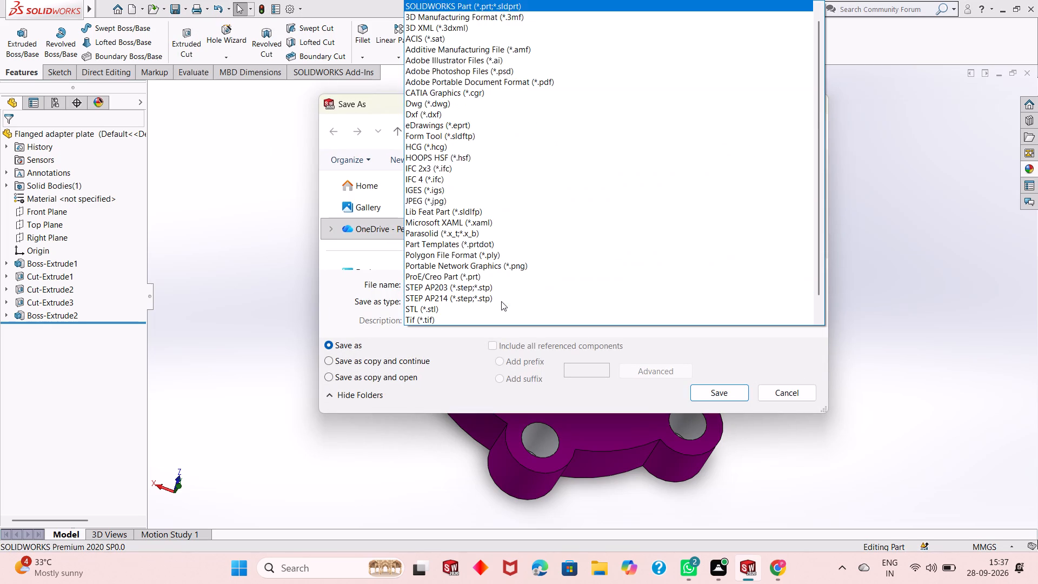
pyautogui.click(580, 81)
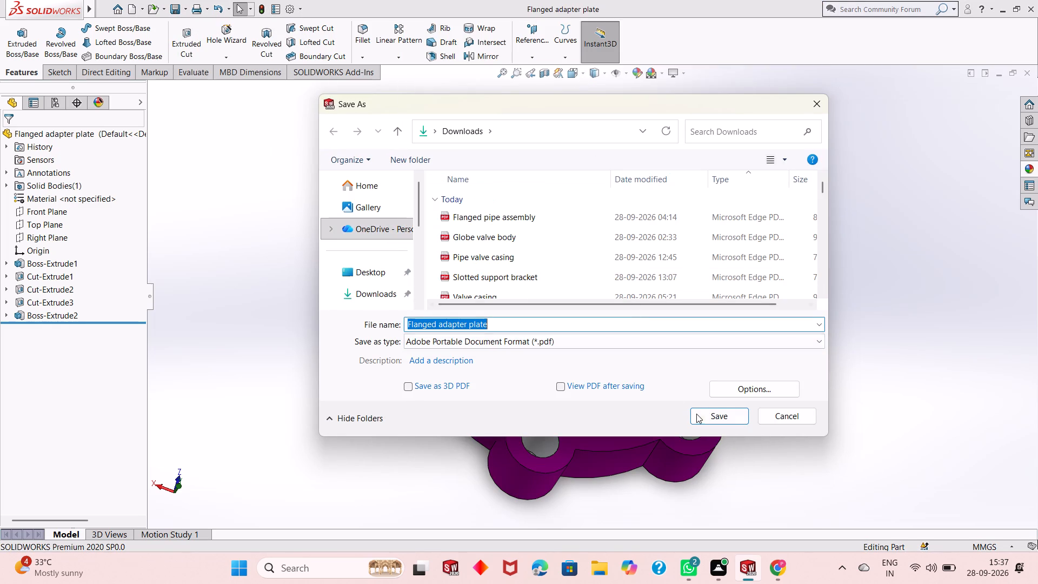
pyautogui.click(698, 415)
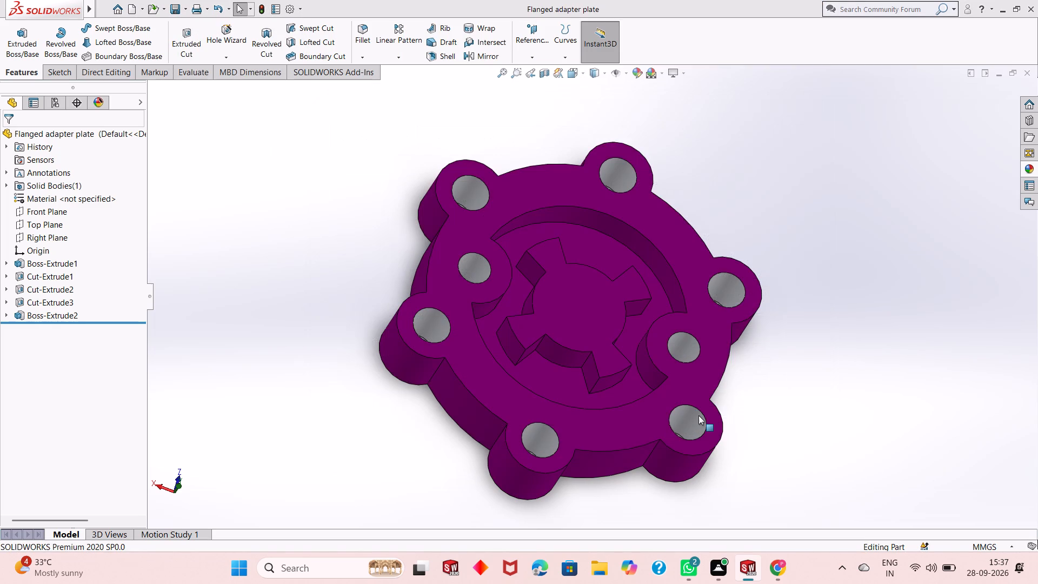